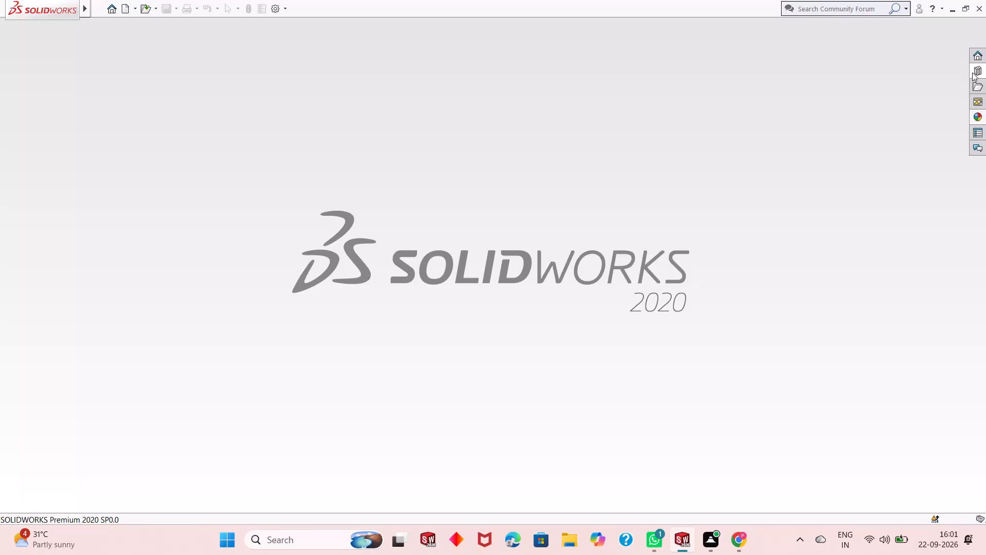
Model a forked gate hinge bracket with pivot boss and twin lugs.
Create a new part and start a sketch on the Top Plane.
{"action": "left_click", "coordinate": [127, 11]}
{"action": "double_click", "coordinate": [227, 241]}
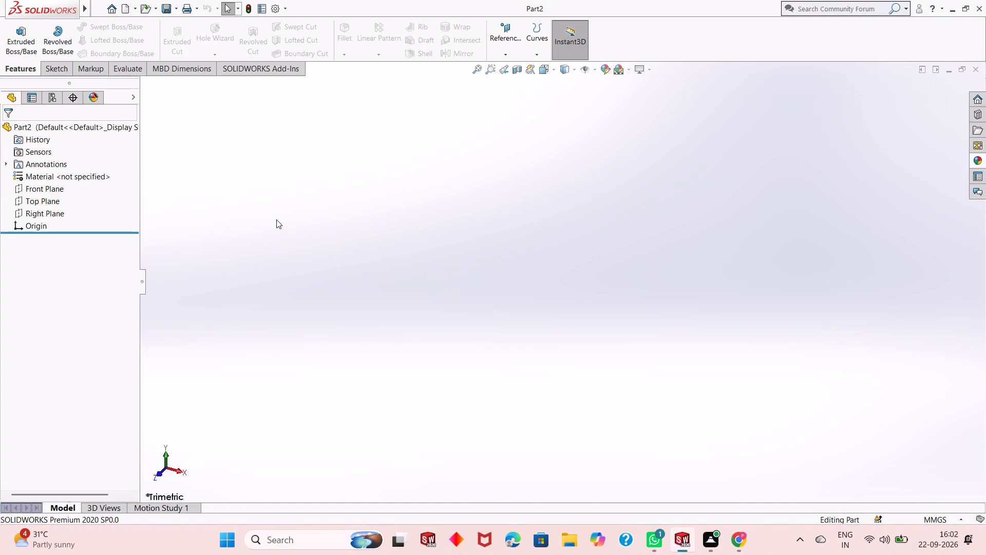
{"action": "left_click", "coordinate": [39, 202]}
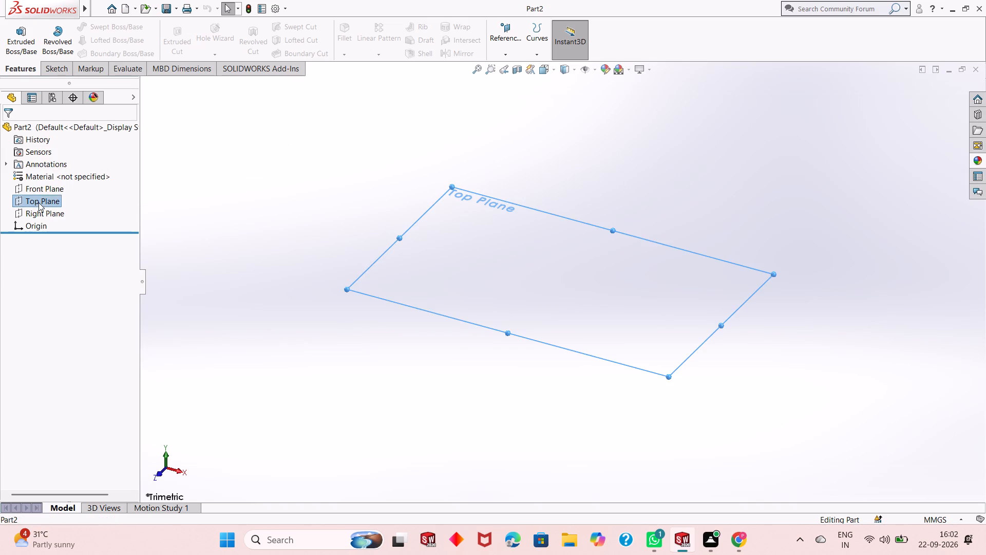
{"action": "left_click", "coordinate": [45, 190]}
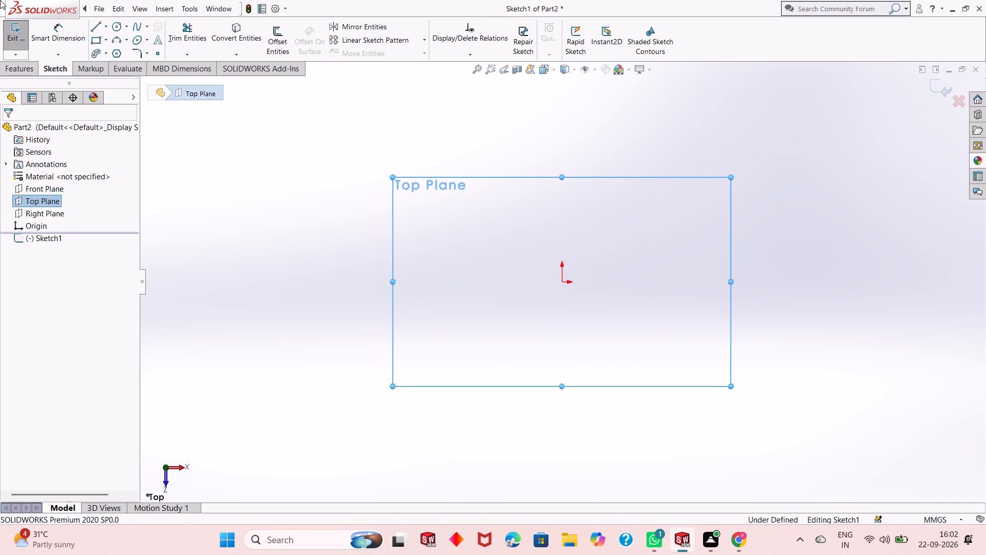
{"action": "left_click", "coordinate": [272, 123]}
Sketch a vertical line about 27 mm upward from the origin, continuing with a horizontal line about 45 mm to the right.
{"action": "left_click", "coordinate": [98, 27]}
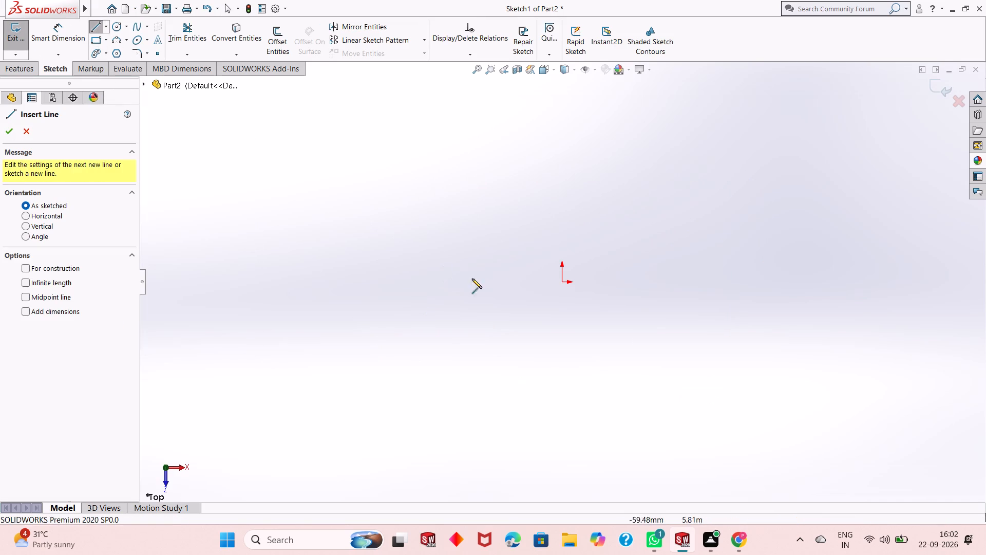
{"action": "left_click", "coordinate": [560, 284]}
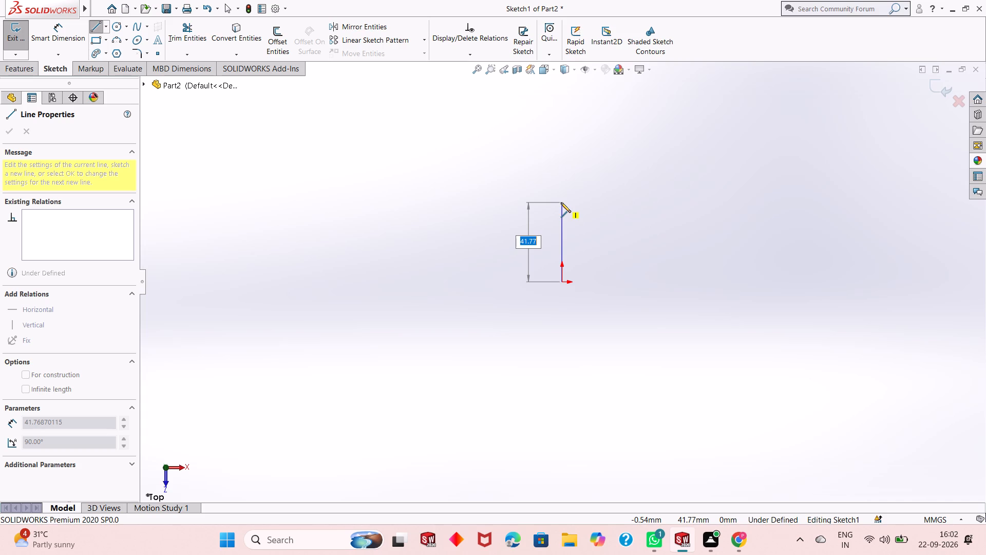
{"action": "left_click", "coordinate": [561, 230]}
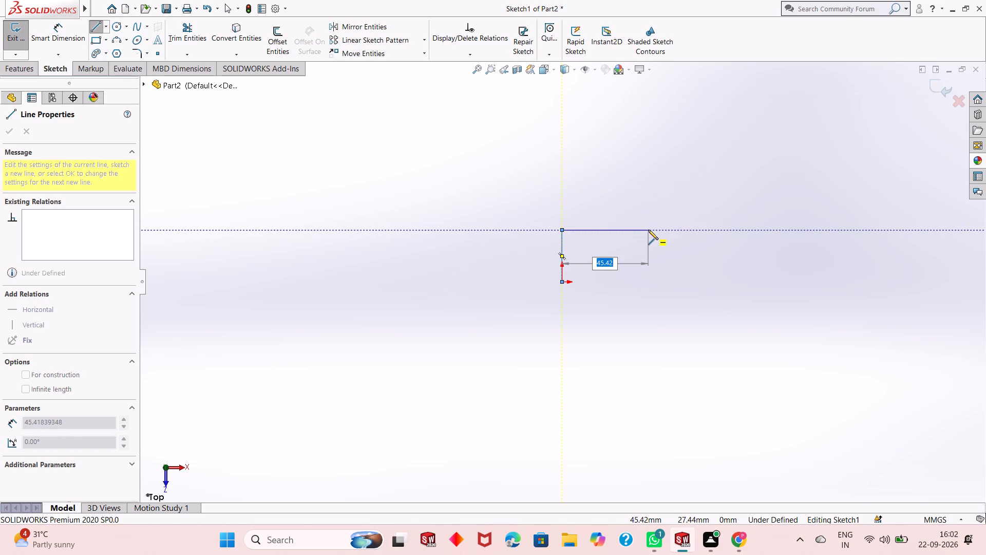
{"action": "left_click", "coordinate": [648, 230]}
{"action": "right_click", "coordinate": [648, 230]}
{"action": "left_click", "coordinate": [659, 235]}
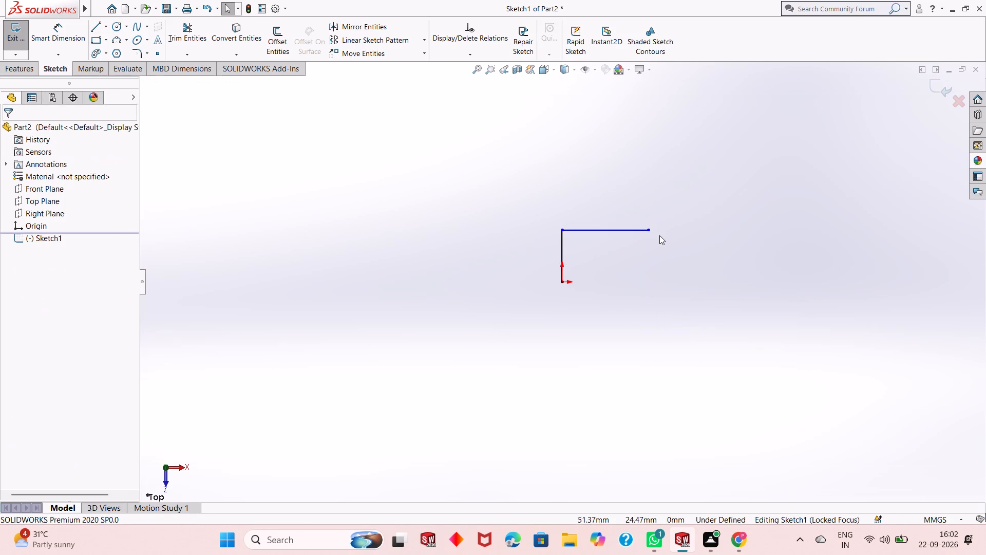
Dimension the vertical line to 46 mm and the horizontal line to 65 mm.
{"action": "left_click", "coordinate": [75, 39]}
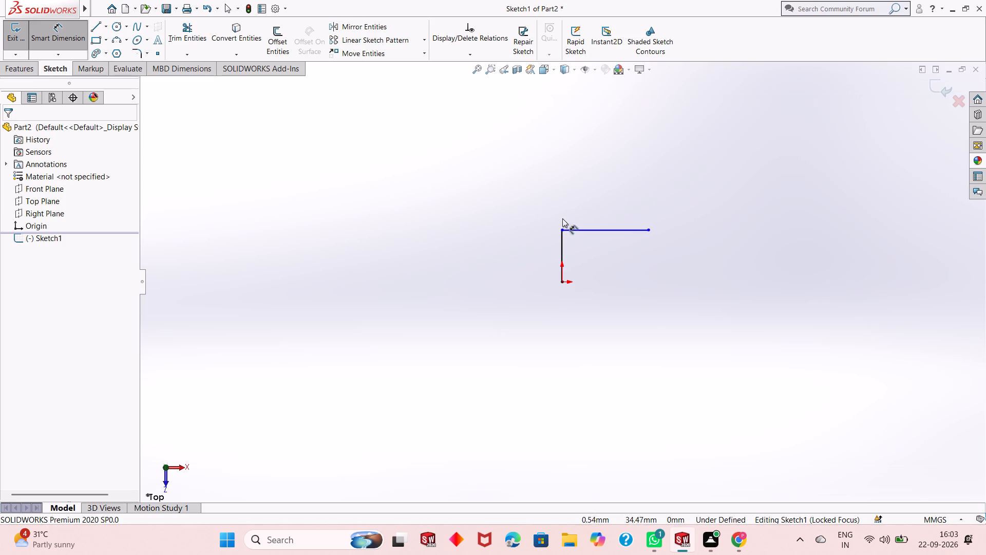
{"action": "left_click", "coordinate": [563, 249]}
{"action": "left_click", "coordinate": [491, 245]}
{"action": "type", "text": "46"}
{"action": "key", "text": "Return"}
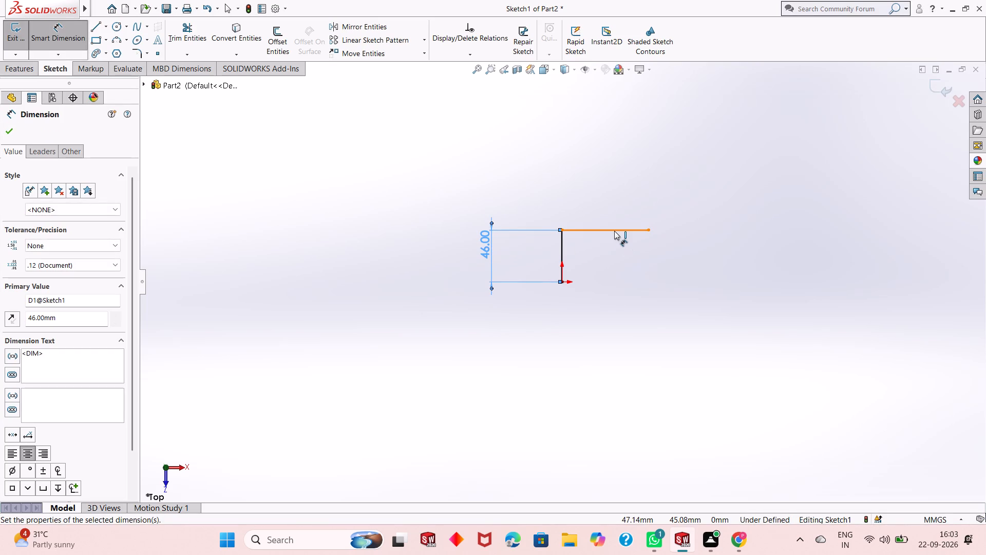
{"action": "left_click", "coordinate": [614, 231]}
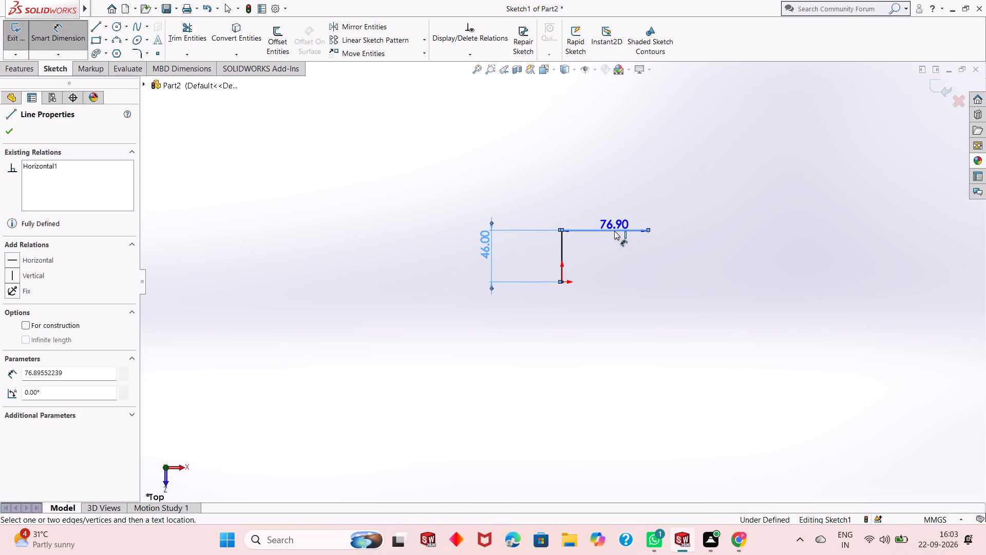
{"action": "left_click", "coordinate": [621, 94]}
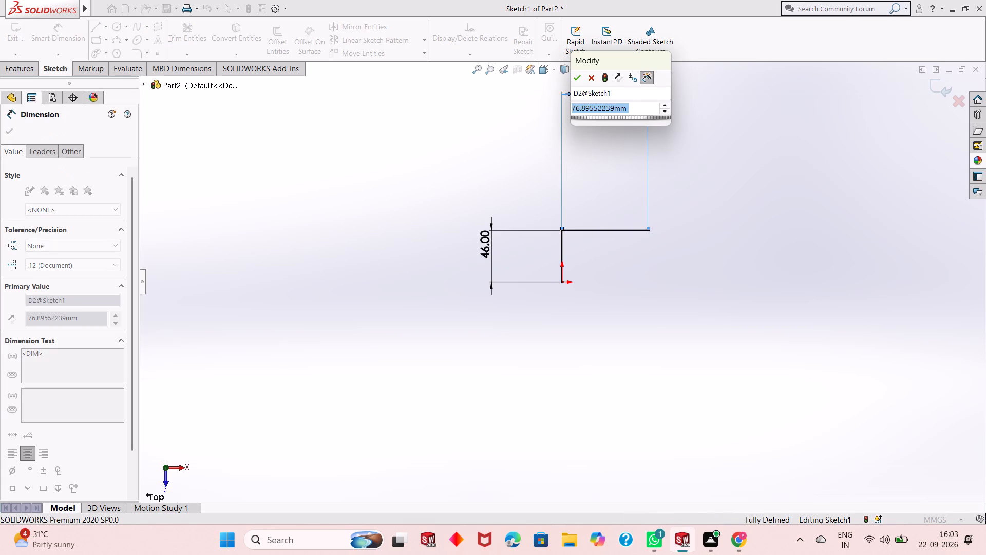
{"action": "type", "text": "65"}
{"action": "key", "text": "Return"}
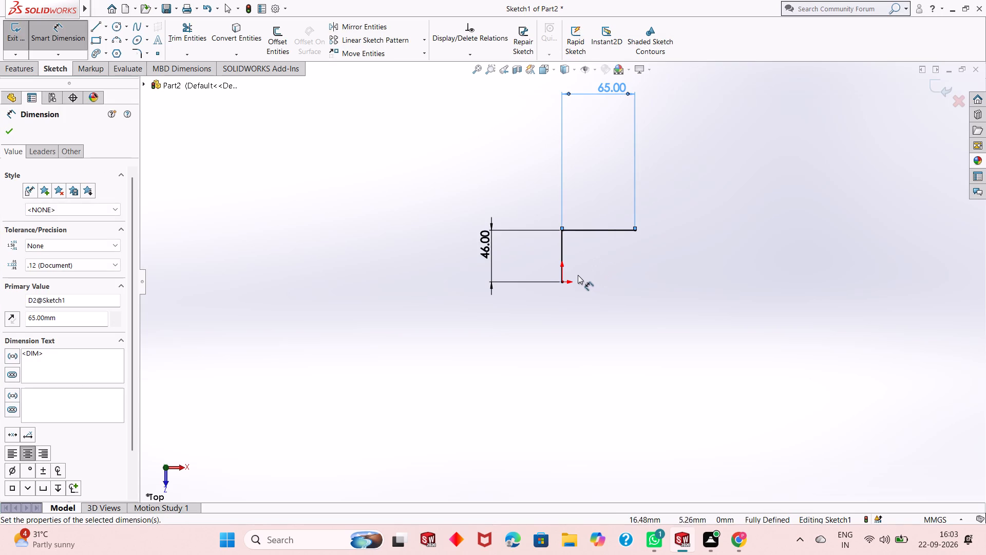
Sketch connected lines from the origin: 65 mm right, 38 mm down, left to align below the origin, 46 mm down, and 65 mm right.
{"action": "scroll", "coordinate": [575, 266], "scroll_direction": "up", "scroll_amount": 1}
{"action": "scroll", "coordinate": [600, 306], "scroll_direction": "down", "scroll_amount": 3}
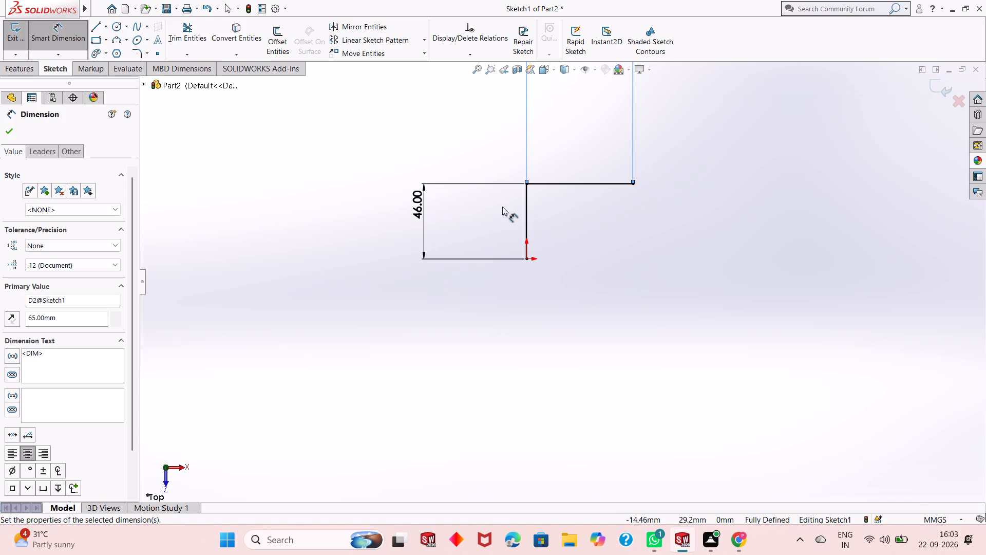
{"action": "left_click", "coordinate": [97, 22]}
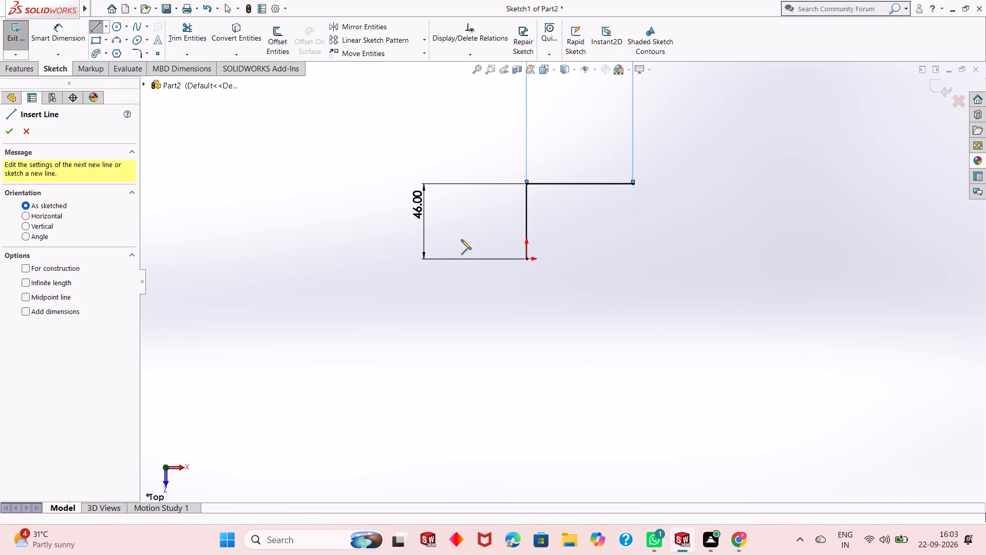
{"action": "left_click", "coordinate": [527, 260]}
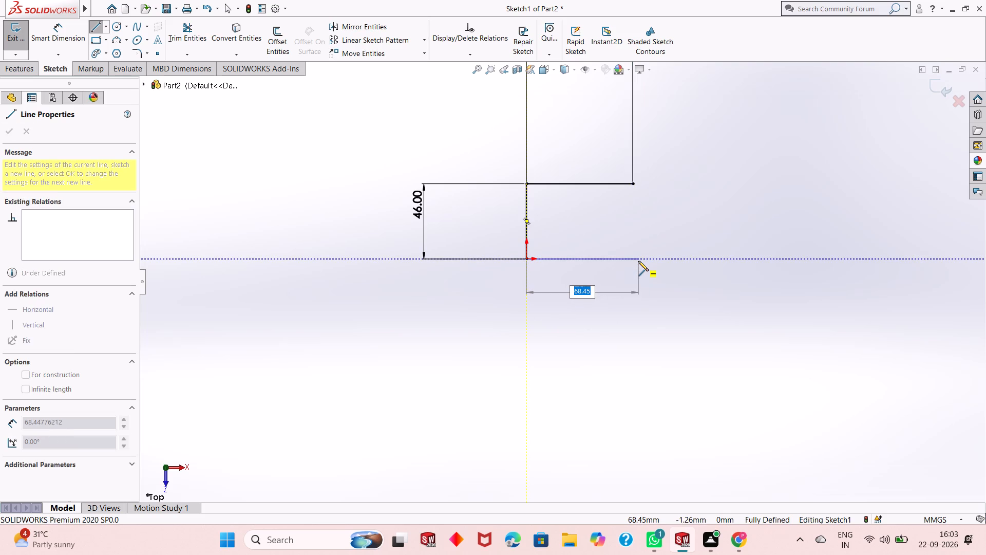
{"action": "type", "text": "65"}
{"action": "key", "text": "Return"}
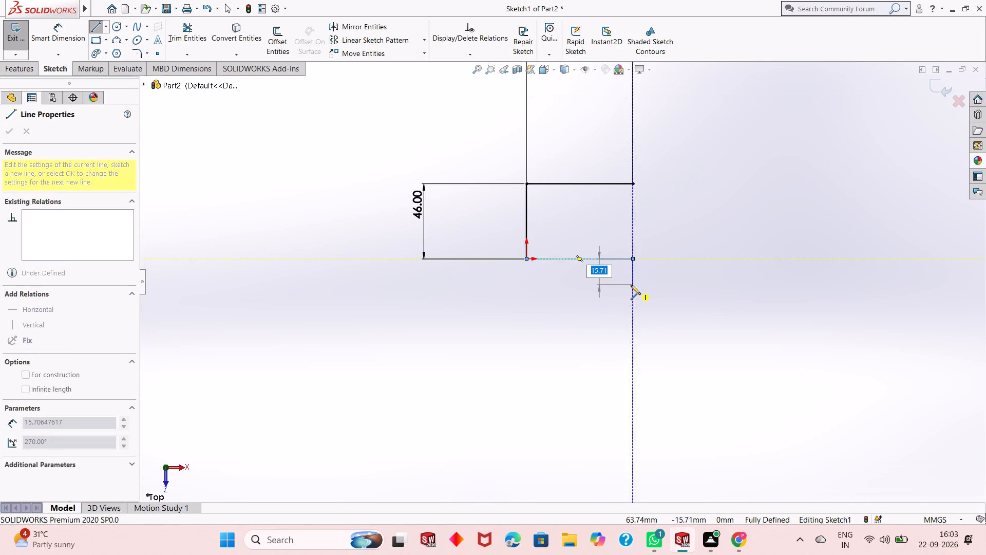
{"action": "type", "text": "38"}
{"action": "key", "text": "Return"}
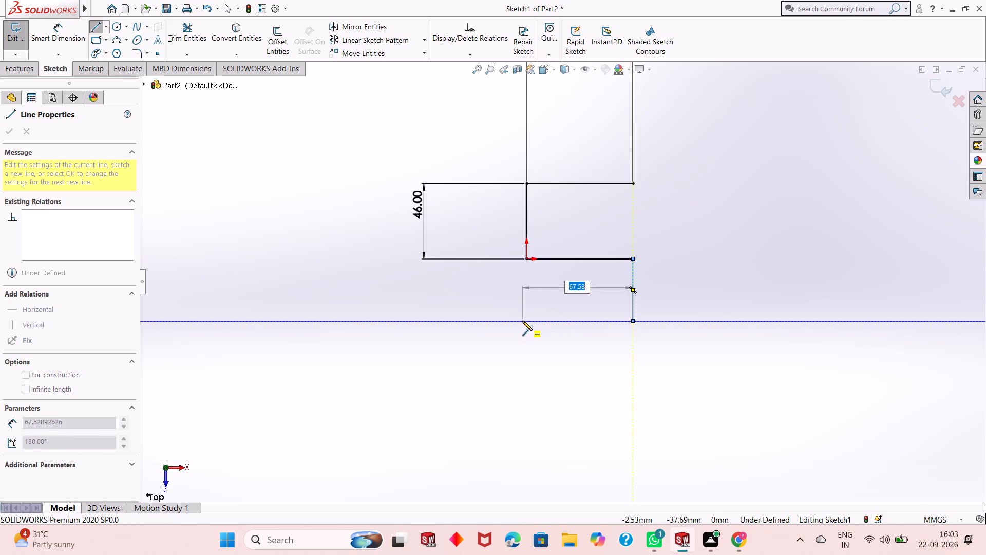
{"action": "left_click", "coordinate": [524, 321]}
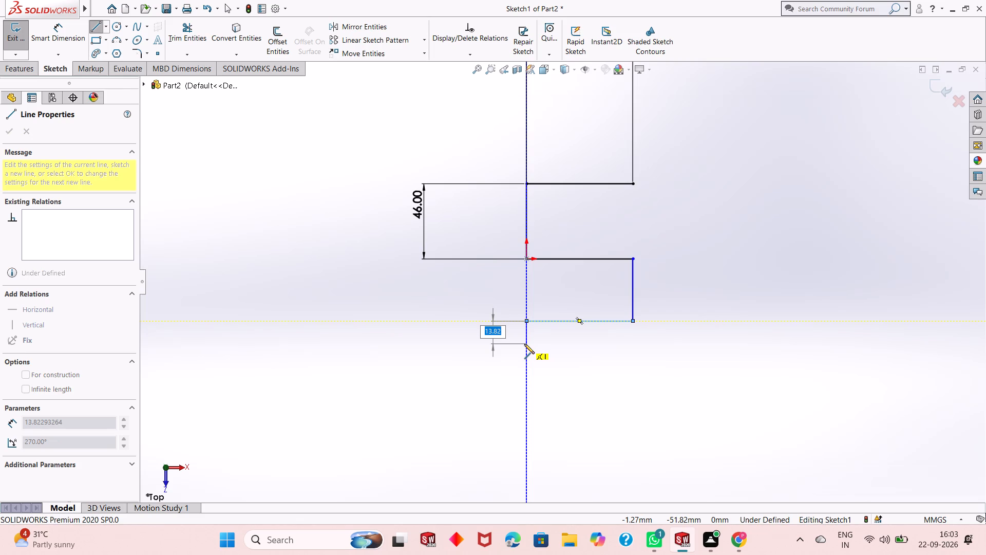
{"action": "type", "text": "46"}
{"action": "key", "text": "Return"}
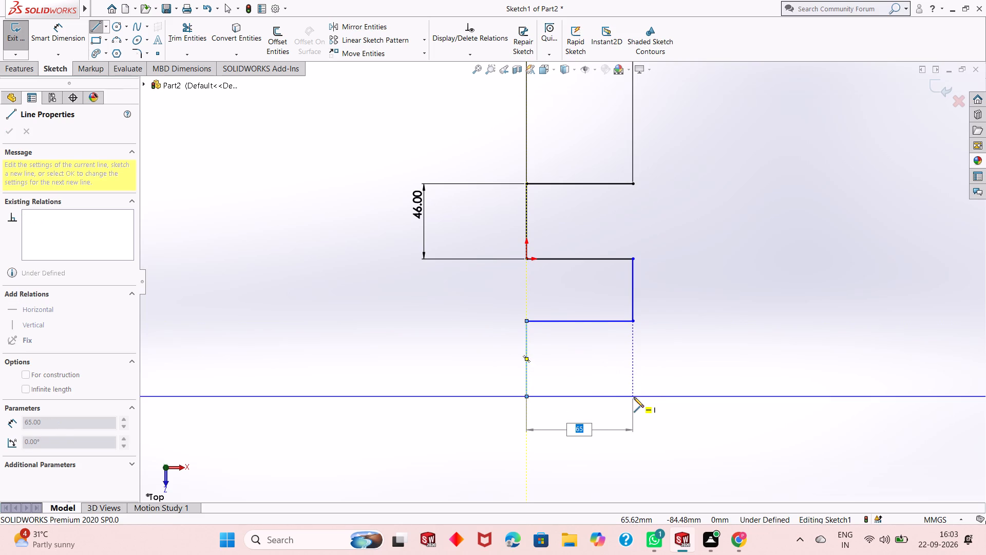
{"action": "type", "text": "65"}
{"action": "key", "text": "Return"}
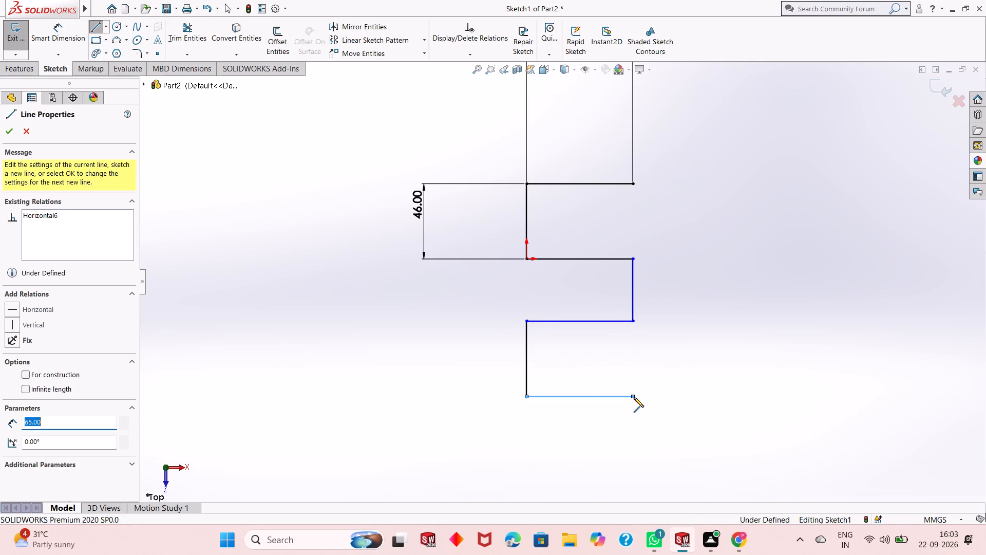
{"action": "right_click", "coordinate": [634, 397]}
{"action": "left_click", "coordinate": [646, 400]}
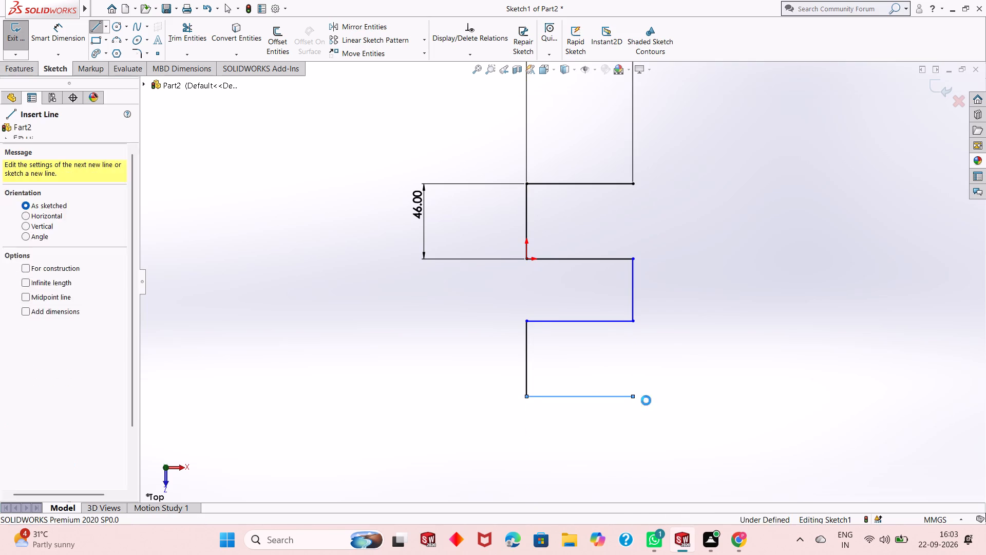
Add dimensions of 38 mm to the short right vertical, 46 mm to the lower left vertical, and 65 mm to the horizontal between them.
{"action": "left_click", "coordinate": [59, 39]}
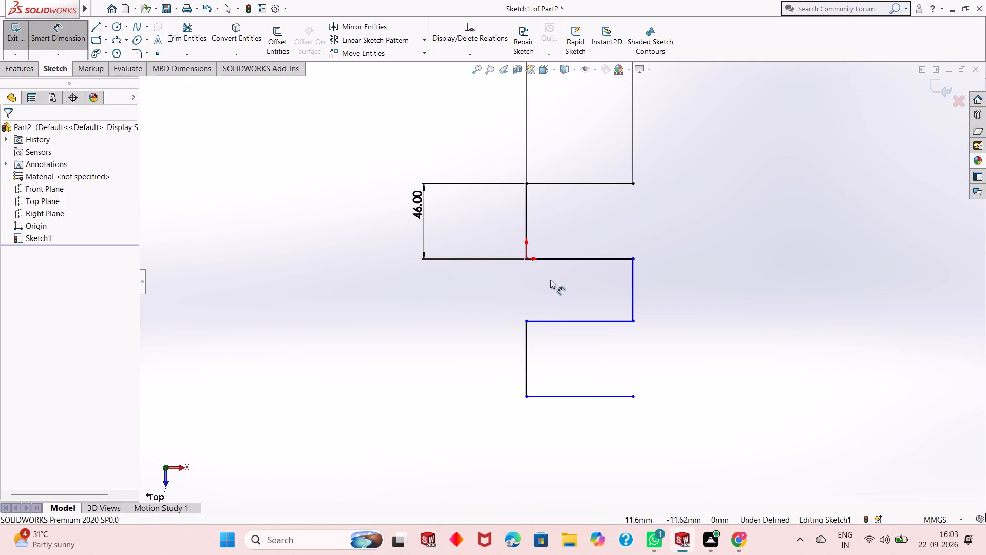
{"action": "left_click", "coordinate": [633, 285]}
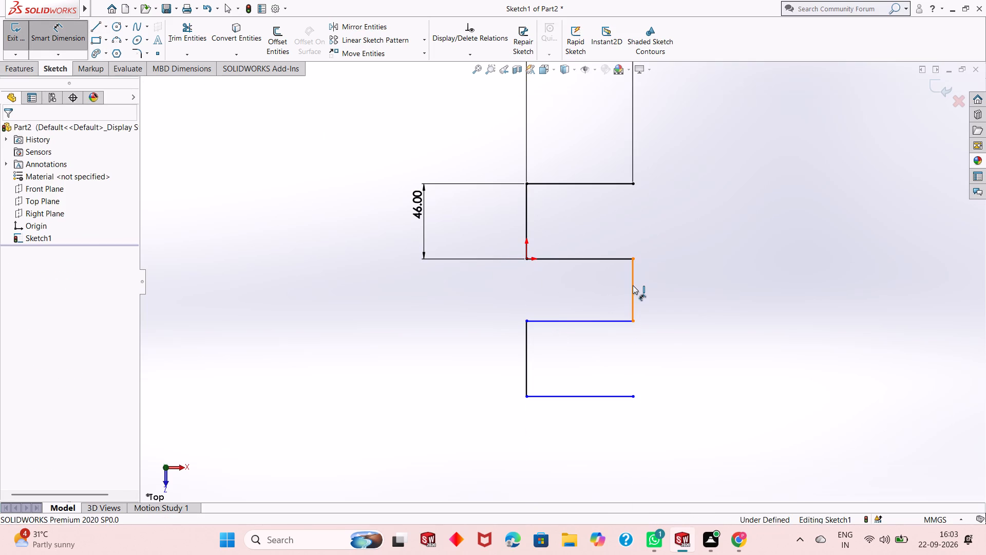
{"action": "left_click", "coordinate": [426, 303]}
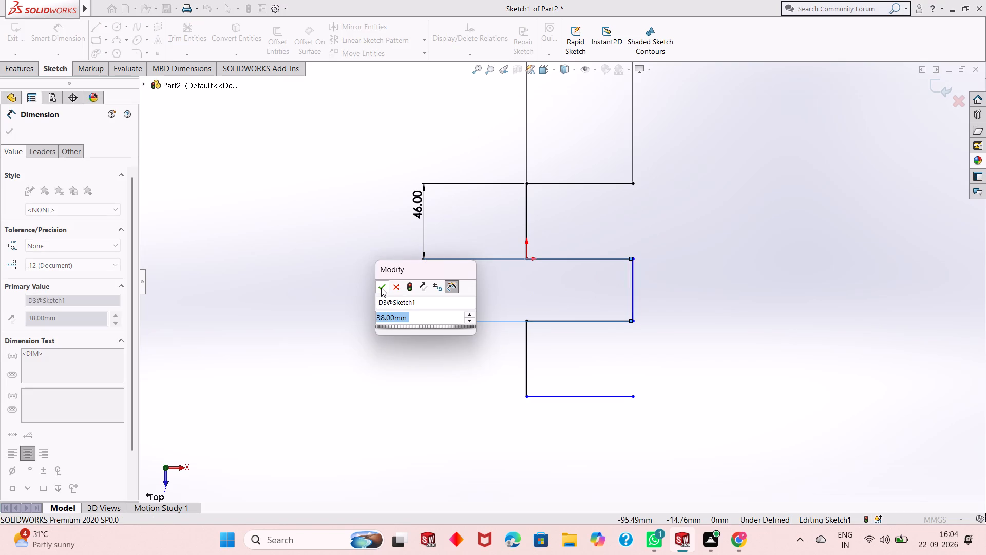
{"action": "left_click", "coordinate": [381, 288]}
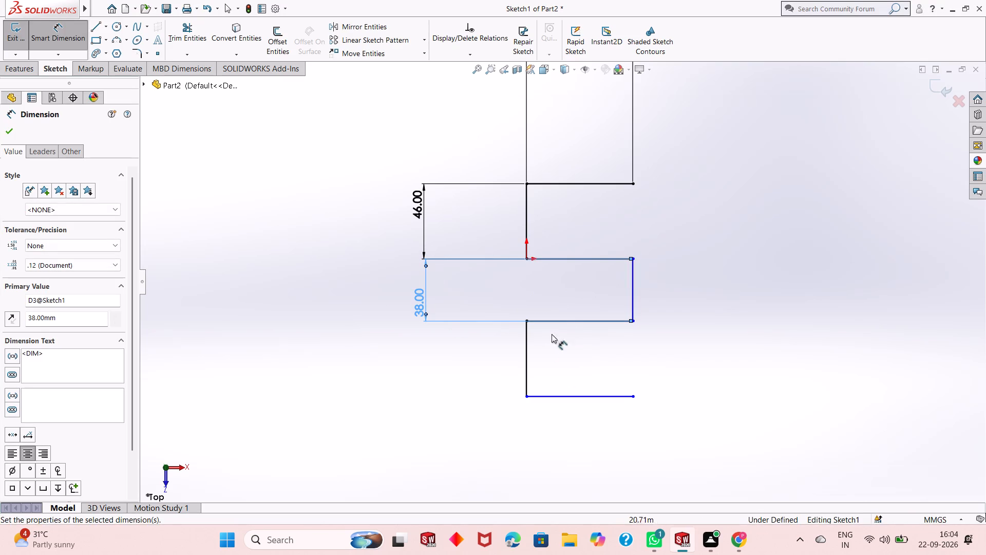
{"action": "left_click", "coordinate": [527, 355]}
{"action": "left_click", "coordinate": [423, 360]}
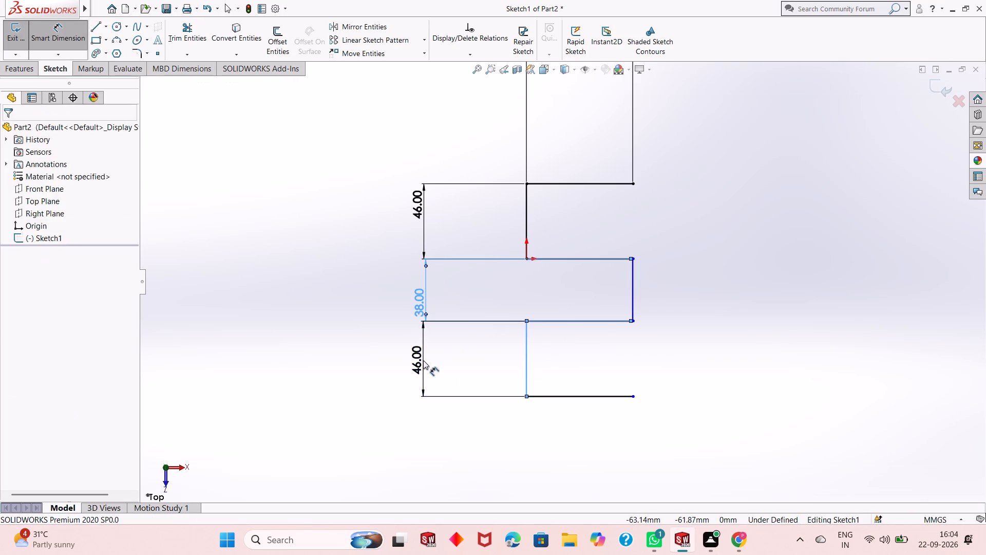
{"action": "left_click", "coordinate": [375, 346]}
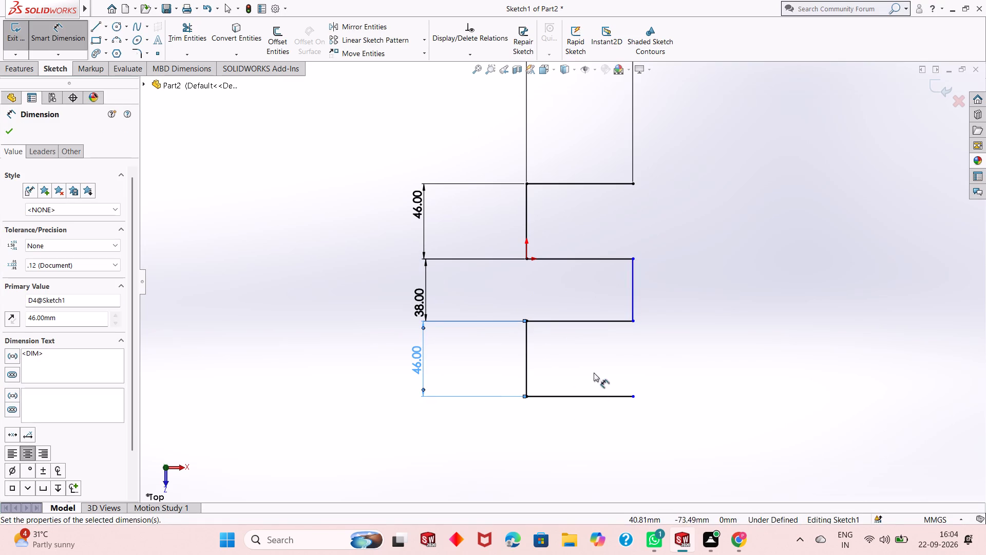
{"action": "left_click", "coordinate": [572, 321]}
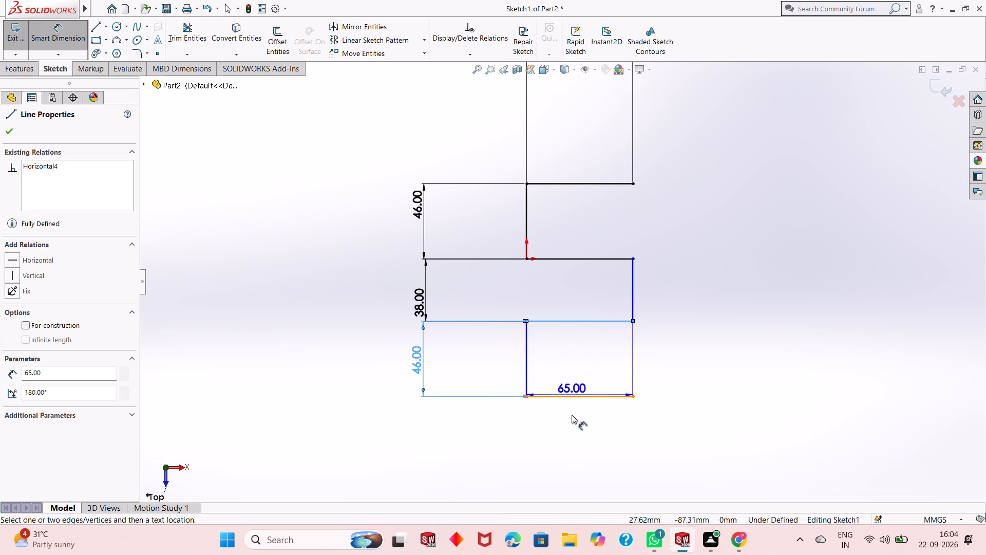
{"action": "left_click", "coordinate": [572, 427]}
{"action": "left_click", "coordinate": [530, 412]}
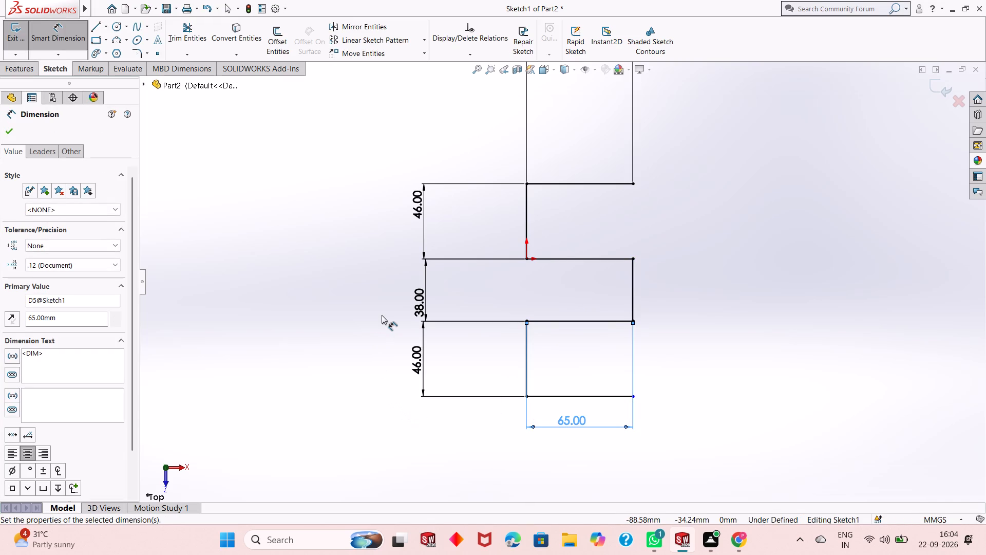
{"action": "right_click", "coordinate": [363, 293]}
{"action": "left_click", "coordinate": [392, 324]}
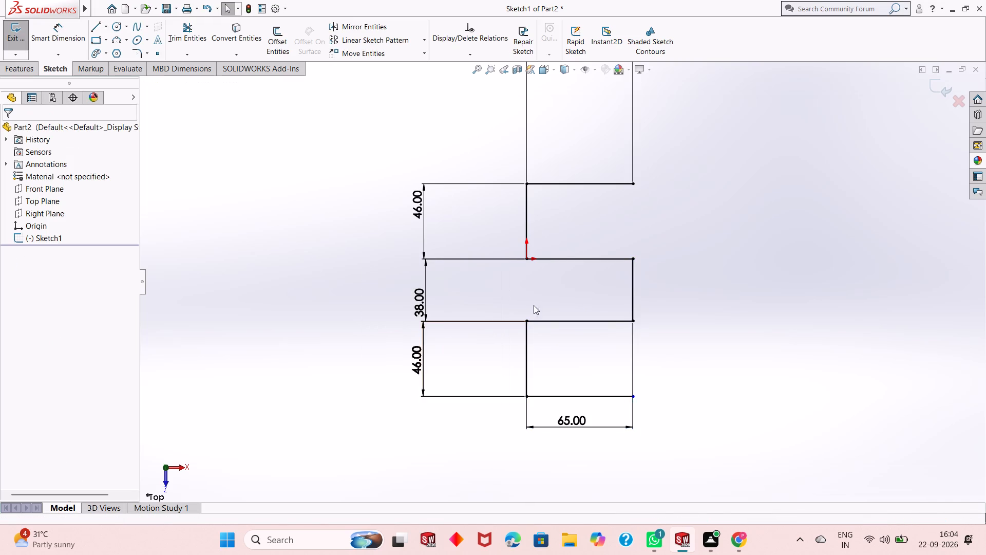
Sketch a circle of about 58 mm radius, centred about 278 mm right of the origin and level with the 38 mm line's midpoint.
{"action": "scroll", "coordinate": [554, 291], "scroll_direction": "up", "scroll_amount": 1}
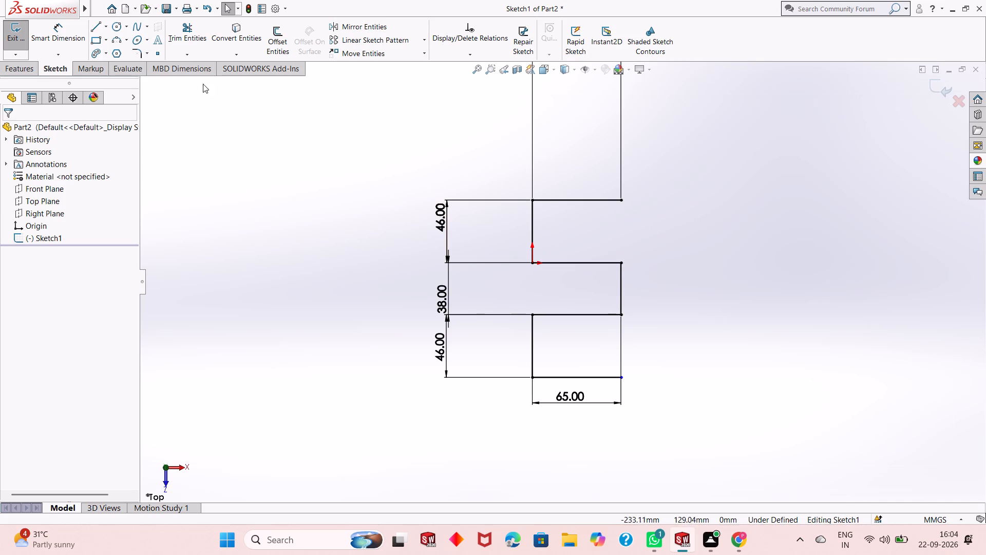
{"action": "left_click", "coordinate": [115, 25]}
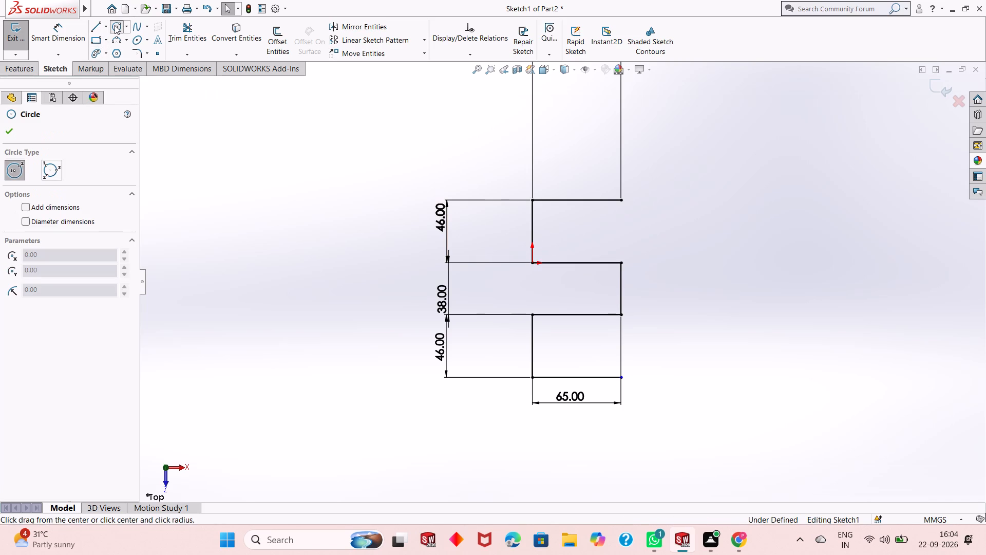
{"action": "scroll", "coordinate": [451, 267], "scroll_direction": "up", "scroll_amount": 3}
{"action": "scroll", "coordinate": [669, 294], "scroll_direction": "down", "scroll_amount": 2}
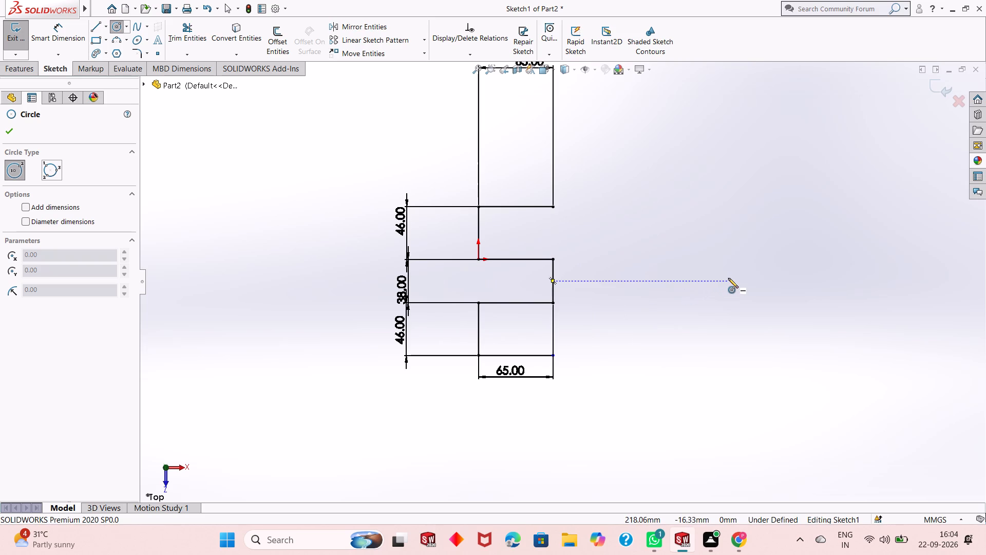
{"action": "left_click", "coordinate": [797, 281]}
{"action": "left_click", "coordinate": [800, 347]}
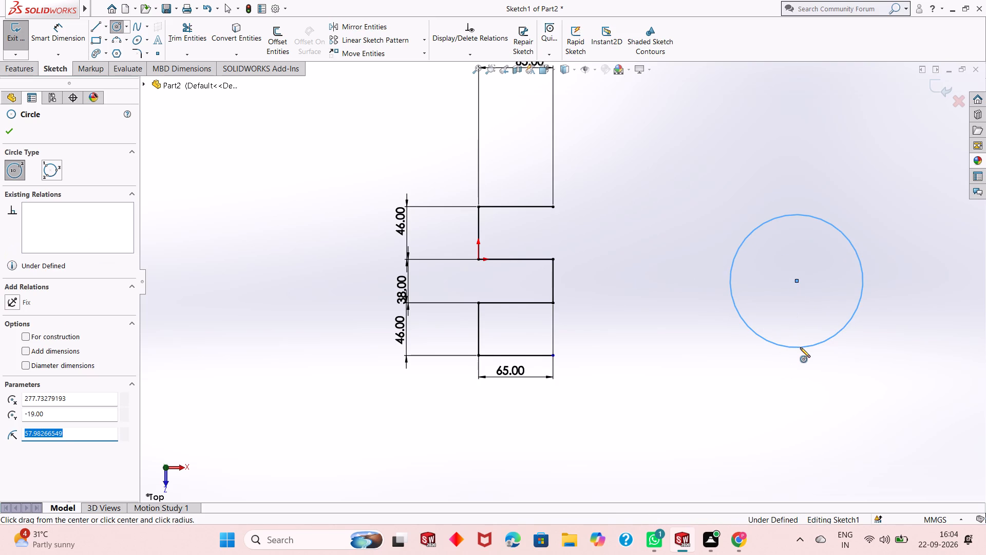
{"action": "right_click", "coordinate": [698, 338]}
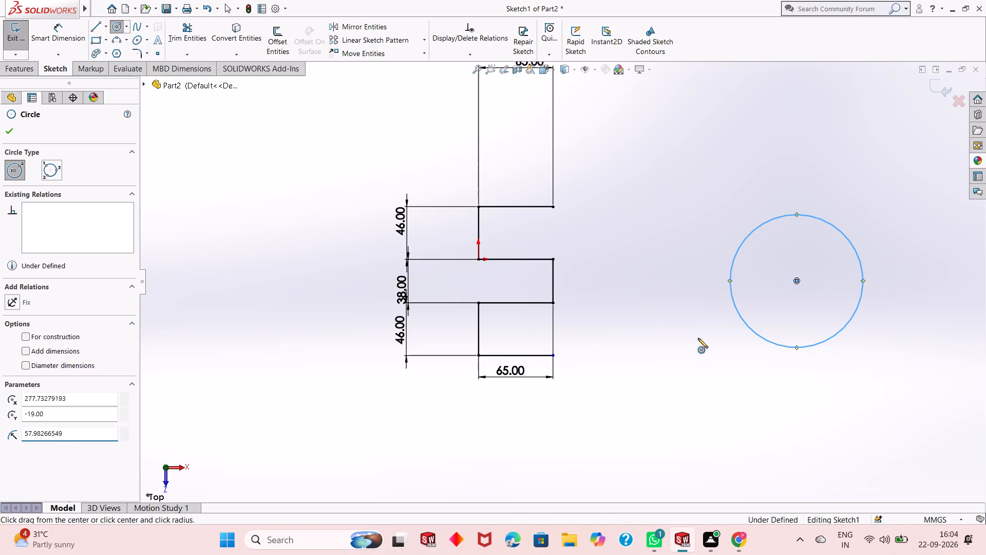
Dimension the circle's diameter to 70 mm.
{"action": "left_click", "coordinate": [713, 345]}
{"action": "scroll", "coordinate": [680, 314], "scroll_direction": "up", "scroll_amount": 2}
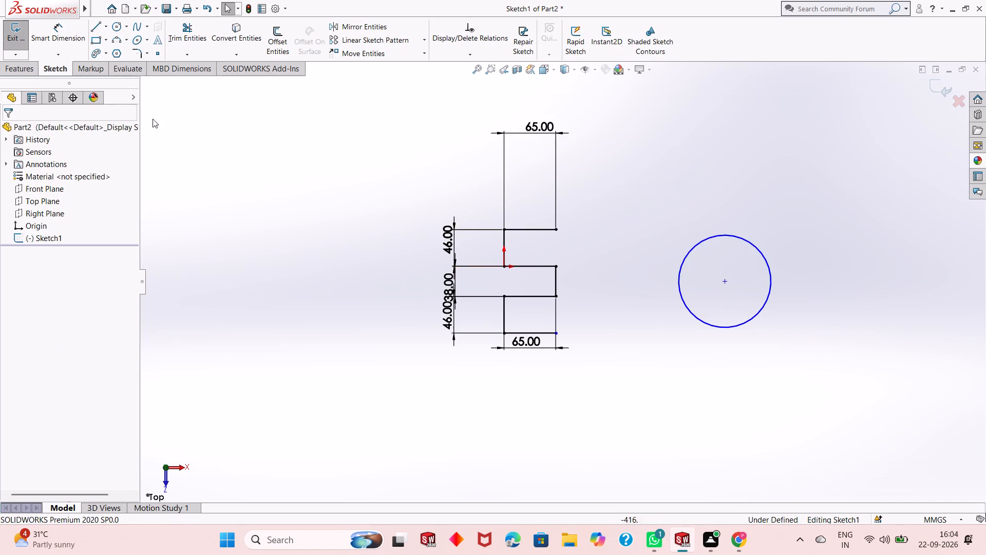
{"action": "left_click", "coordinate": [60, 41]}
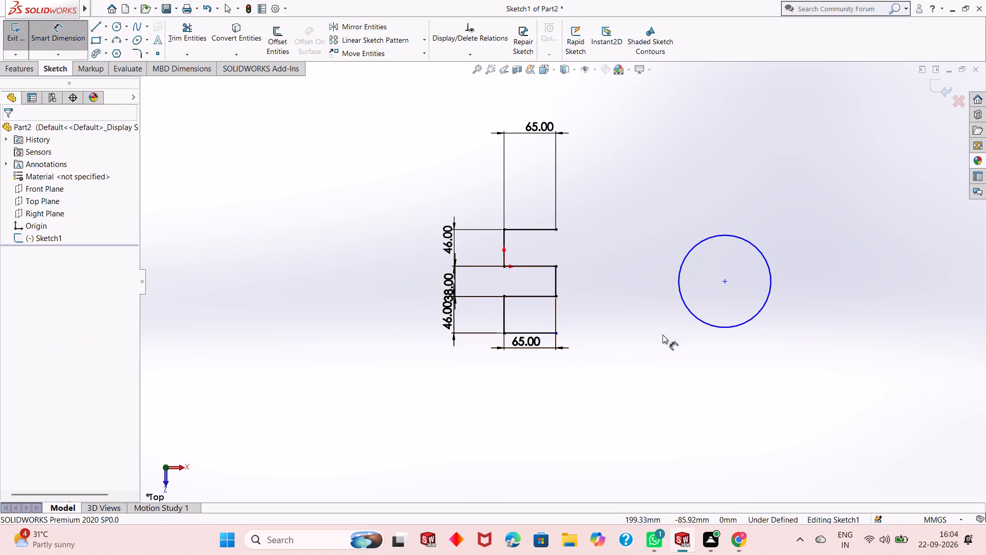
{"action": "left_click", "coordinate": [709, 327]}
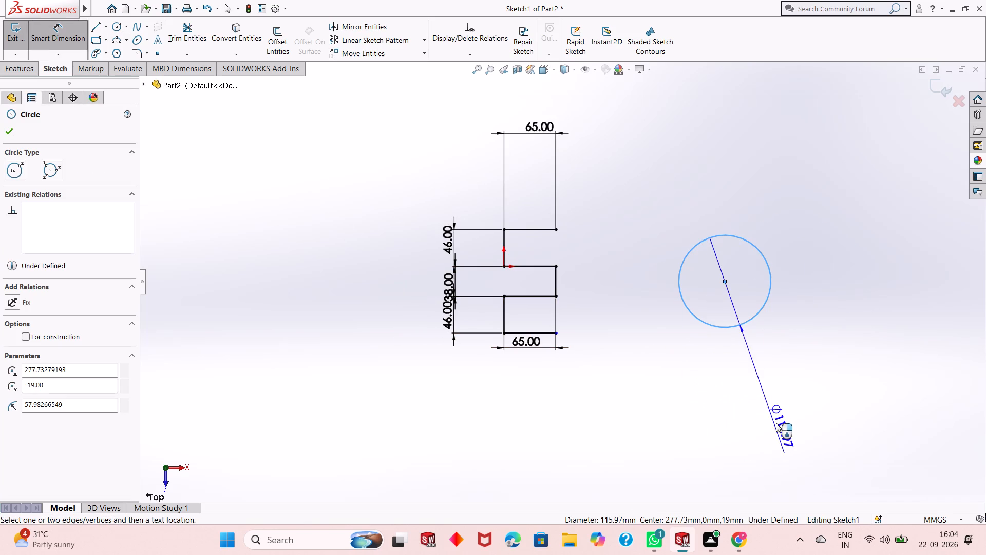
{"action": "left_click", "coordinate": [779, 413]}
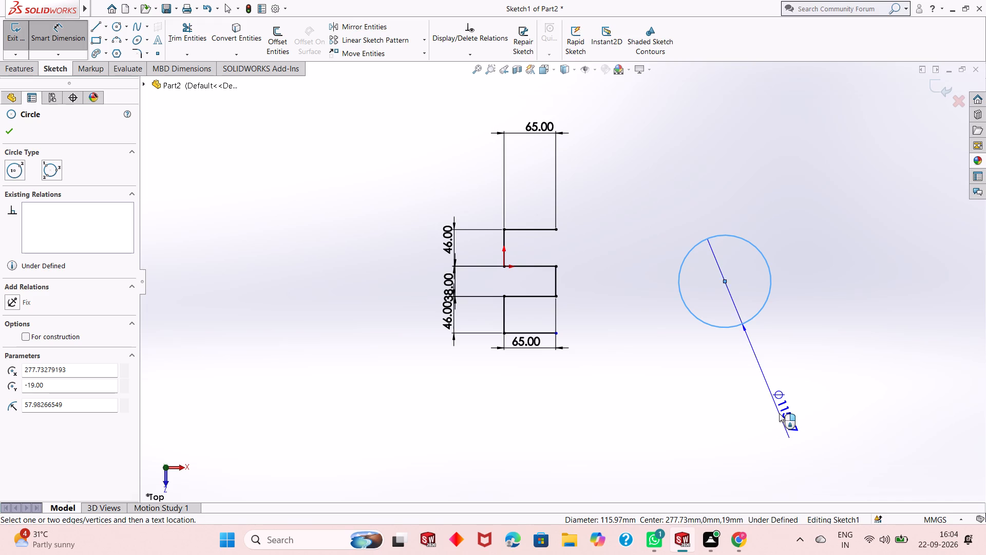
{"action": "type", "text": "70"}
{"action": "key", "text": "Return"}
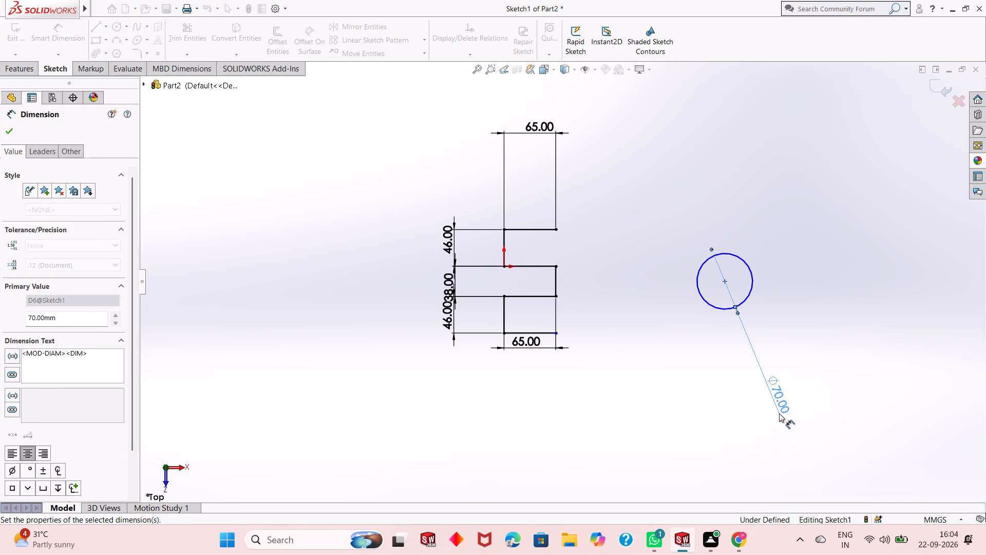
{"action": "scroll", "coordinate": [731, 286], "scroll_direction": "down", "scroll_amount": 2}
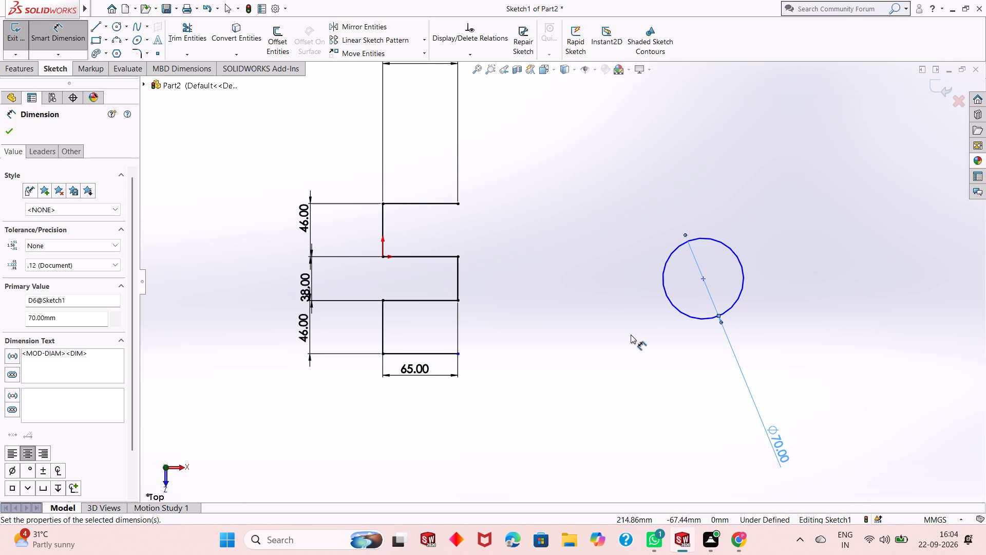
{"action": "right_click", "coordinate": [605, 343]}
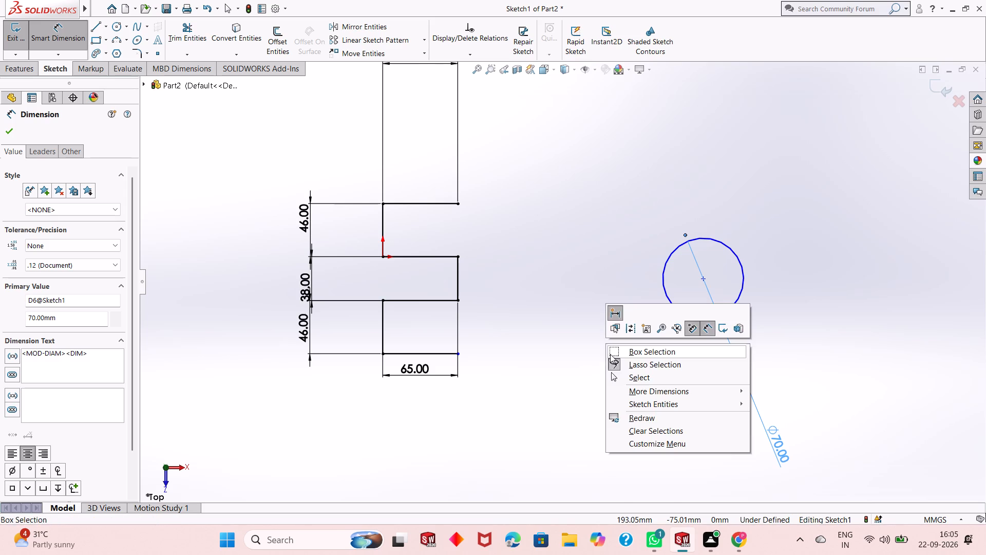
{"action": "left_click", "coordinate": [620, 379]}
Set a 90 mm horizontal dimension between the circle's centre and the lower end of the profile's 38 mm vertical line.
{"action": "scroll", "coordinate": [466, 236], "scroll_direction": "down", "scroll_amount": 1}
{"action": "scroll", "coordinate": [494, 300], "scroll_direction": "up", "scroll_amount": 1}
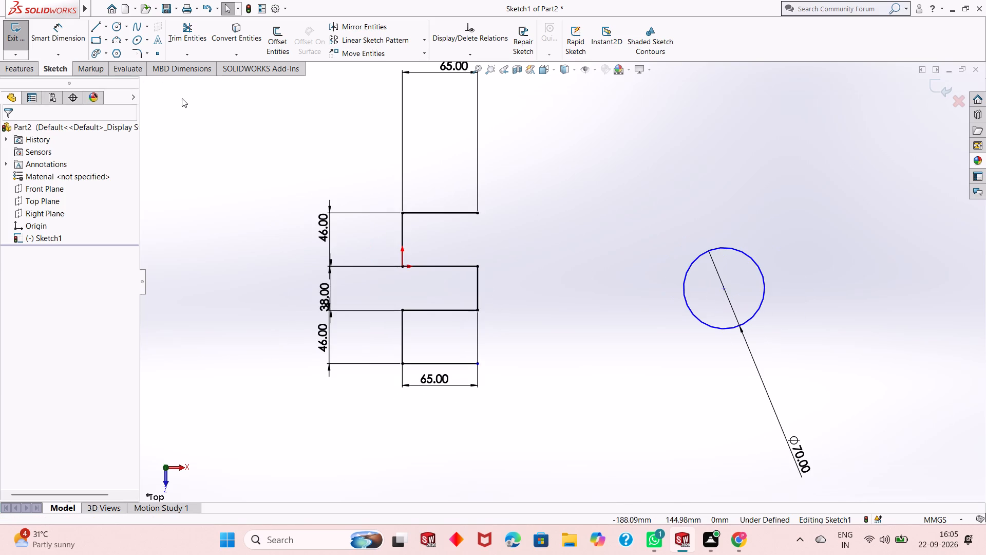
{"action": "left_click", "coordinate": [72, 34]}
{"action": "left_click", "coordinate": [725, 289]}
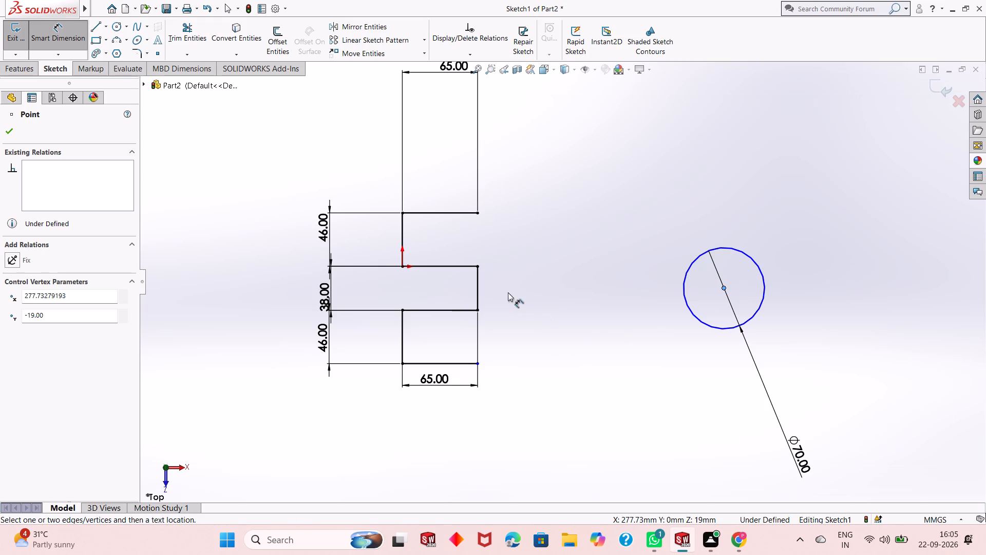
{"action": "left_click", "coordinate": [480, 311]}
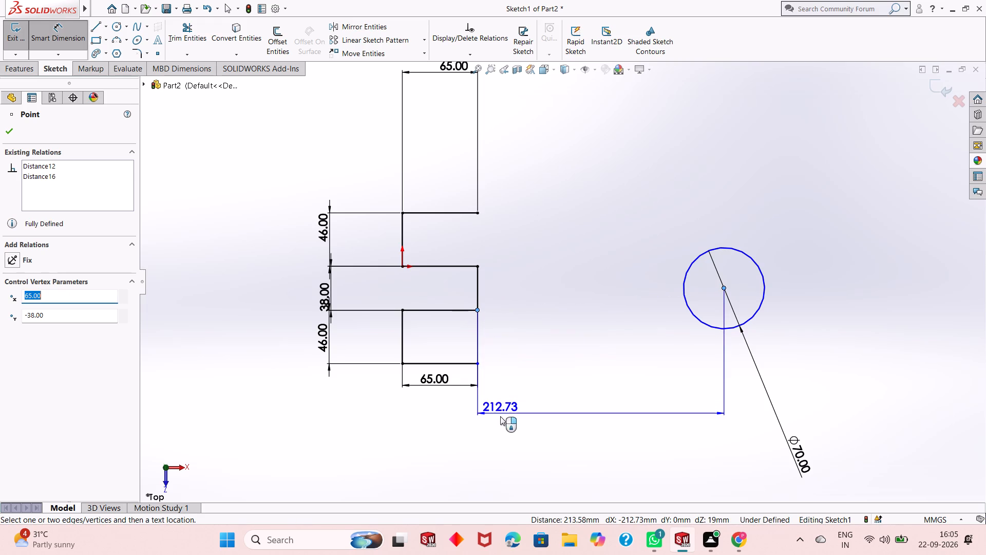
{"action": "left_click", "coordinate": [500, 420]}
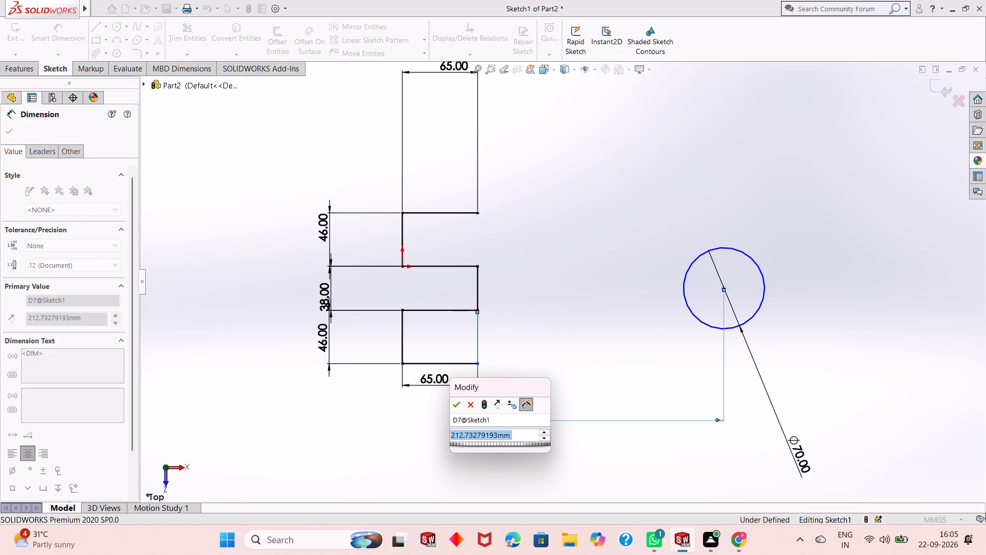
{"action": "type", "text": "90"}
{"action": "key", "text": "Return"}
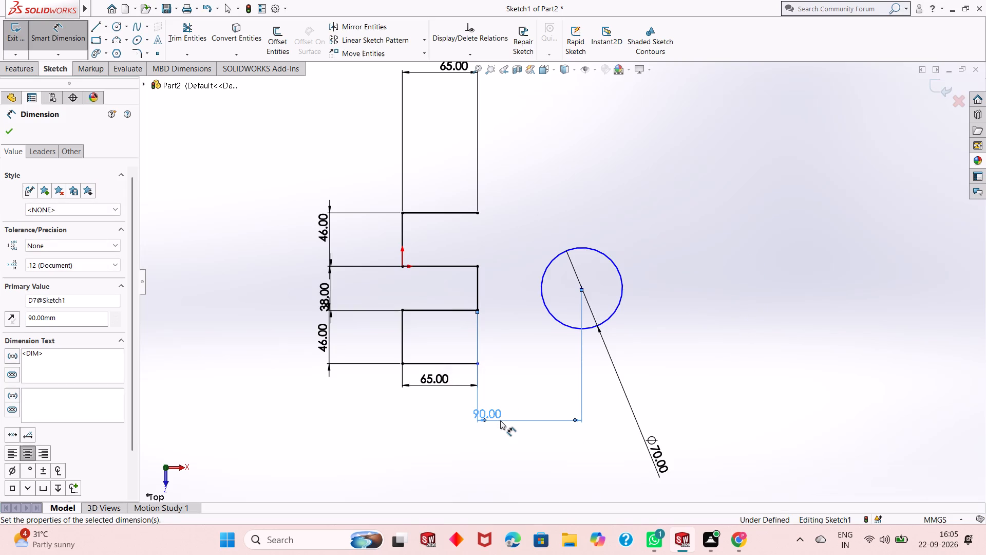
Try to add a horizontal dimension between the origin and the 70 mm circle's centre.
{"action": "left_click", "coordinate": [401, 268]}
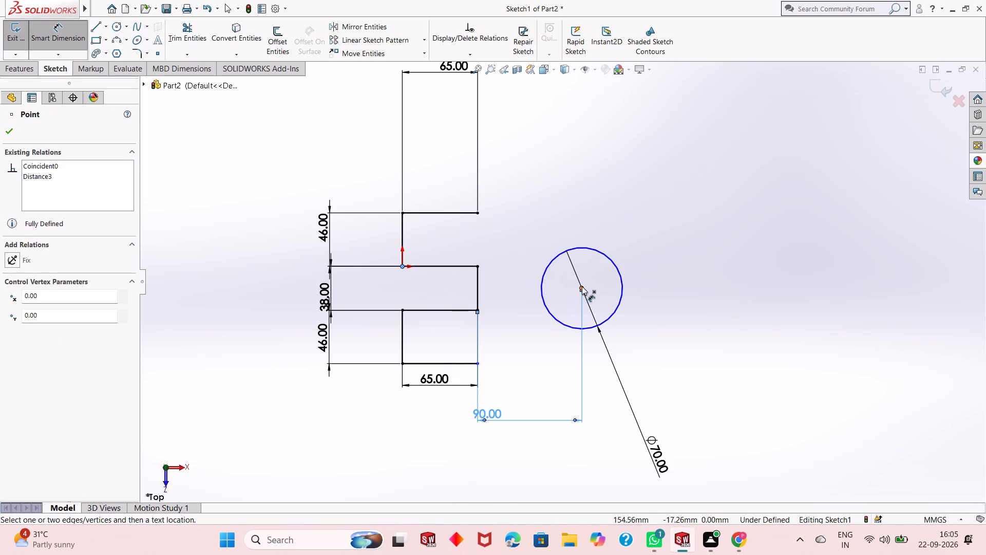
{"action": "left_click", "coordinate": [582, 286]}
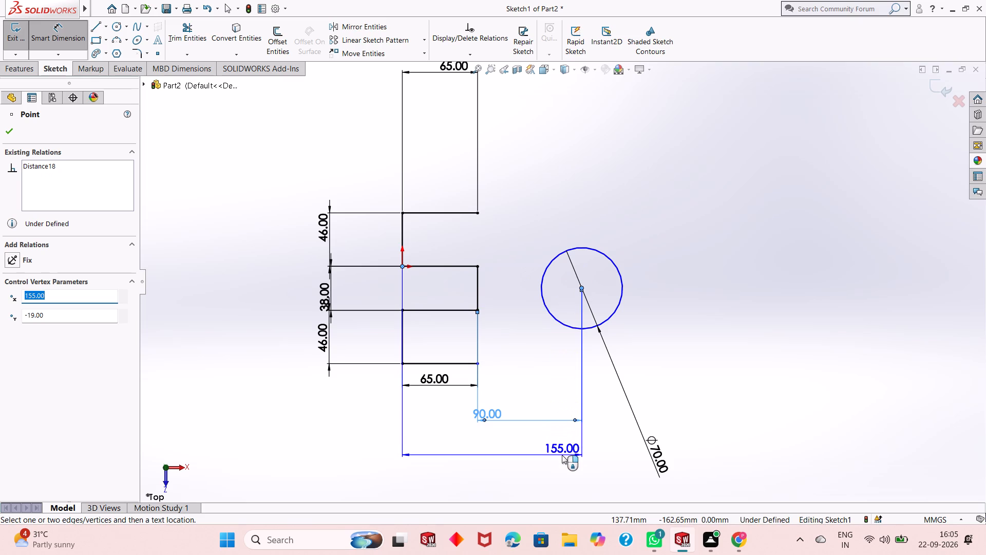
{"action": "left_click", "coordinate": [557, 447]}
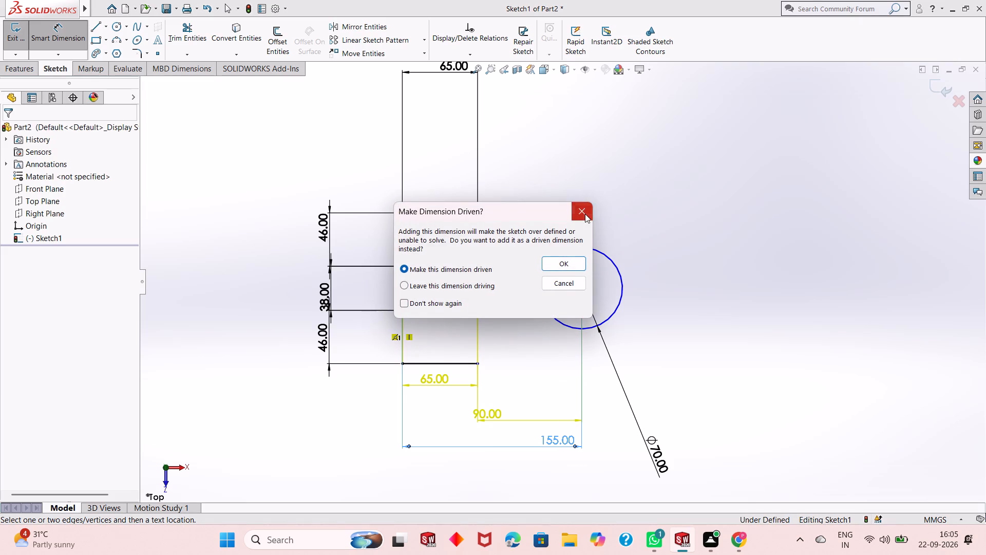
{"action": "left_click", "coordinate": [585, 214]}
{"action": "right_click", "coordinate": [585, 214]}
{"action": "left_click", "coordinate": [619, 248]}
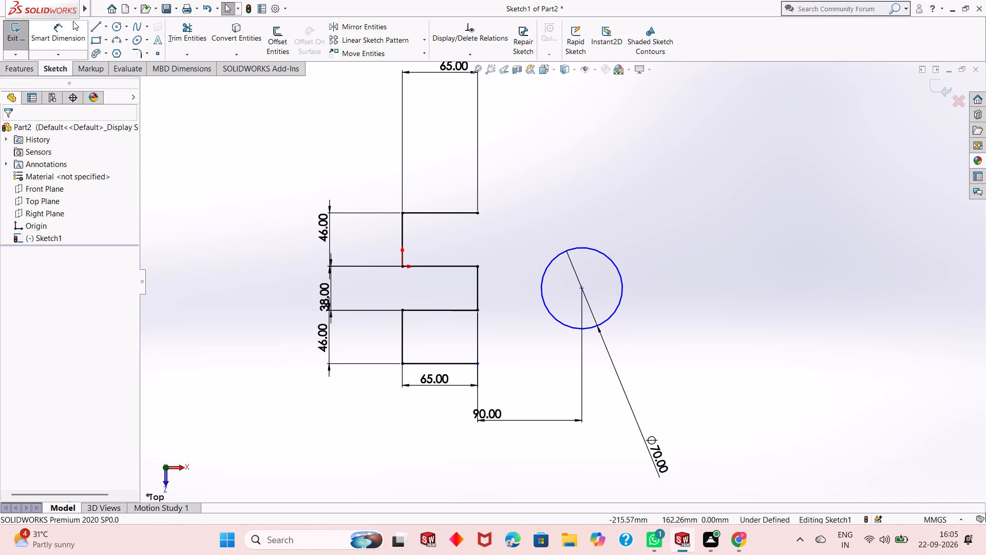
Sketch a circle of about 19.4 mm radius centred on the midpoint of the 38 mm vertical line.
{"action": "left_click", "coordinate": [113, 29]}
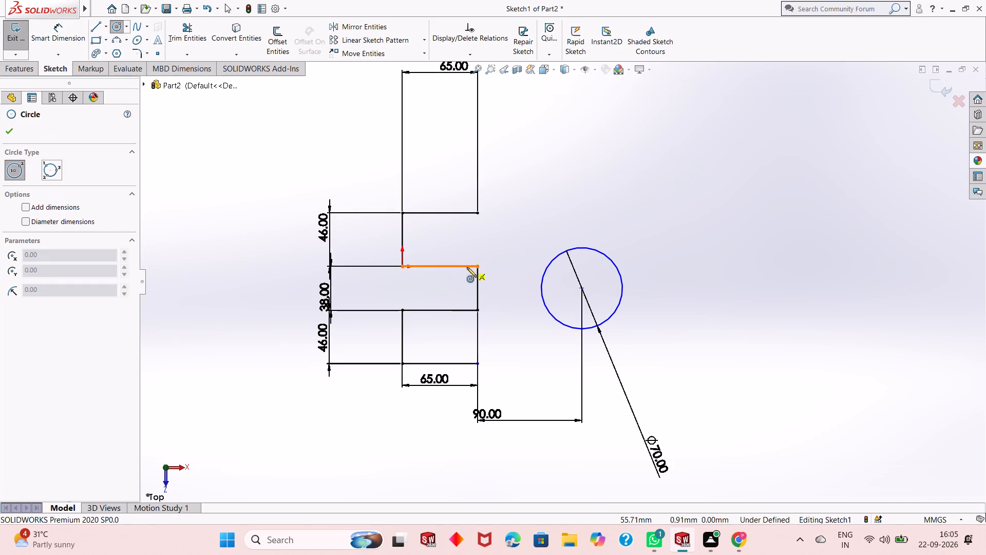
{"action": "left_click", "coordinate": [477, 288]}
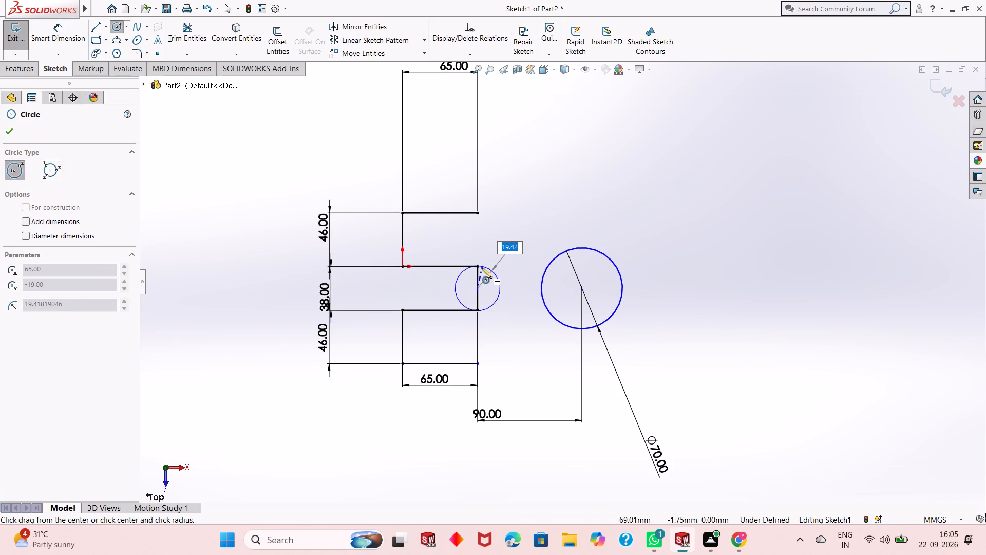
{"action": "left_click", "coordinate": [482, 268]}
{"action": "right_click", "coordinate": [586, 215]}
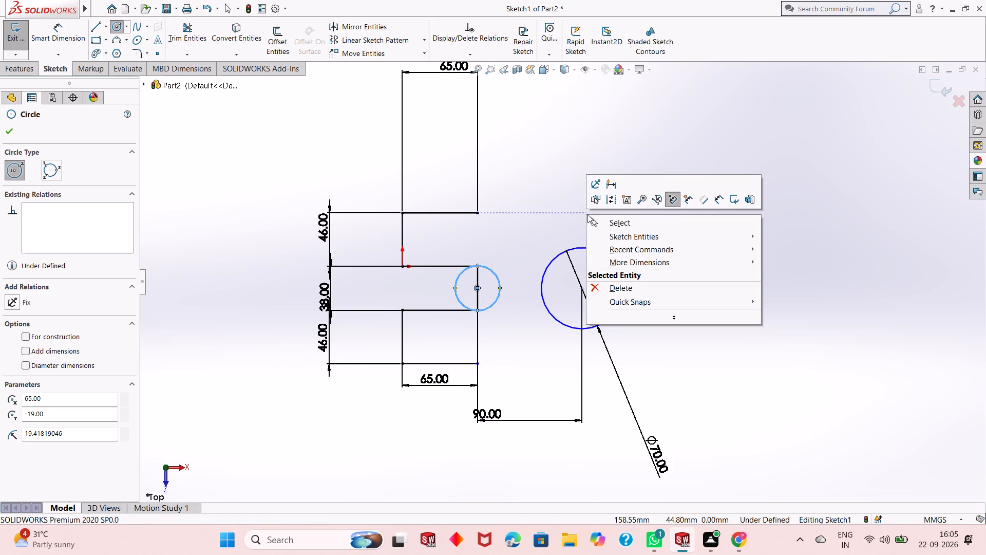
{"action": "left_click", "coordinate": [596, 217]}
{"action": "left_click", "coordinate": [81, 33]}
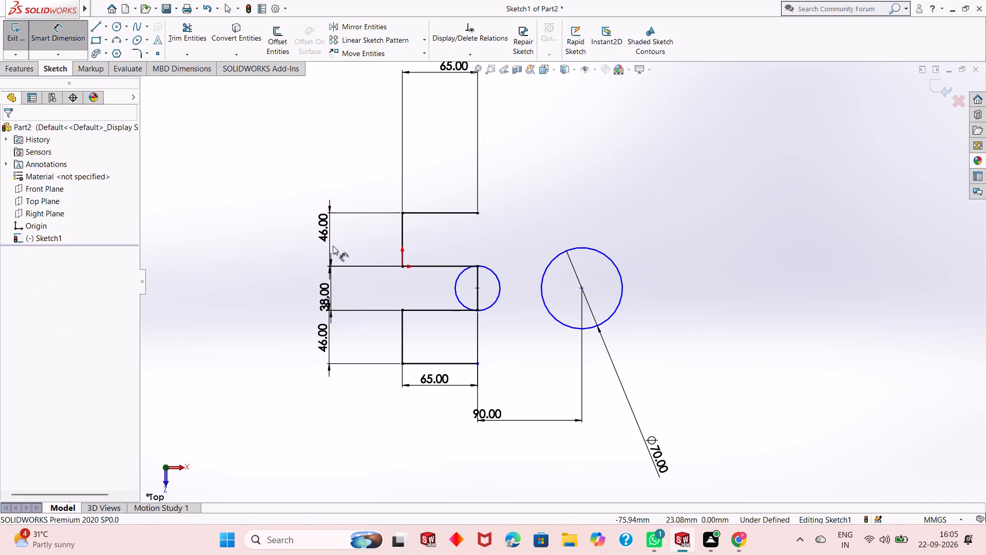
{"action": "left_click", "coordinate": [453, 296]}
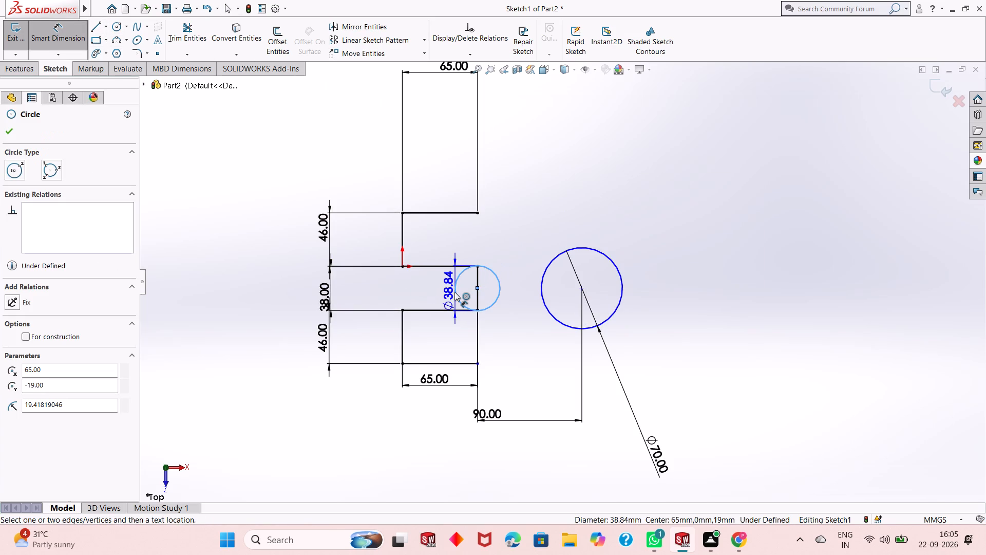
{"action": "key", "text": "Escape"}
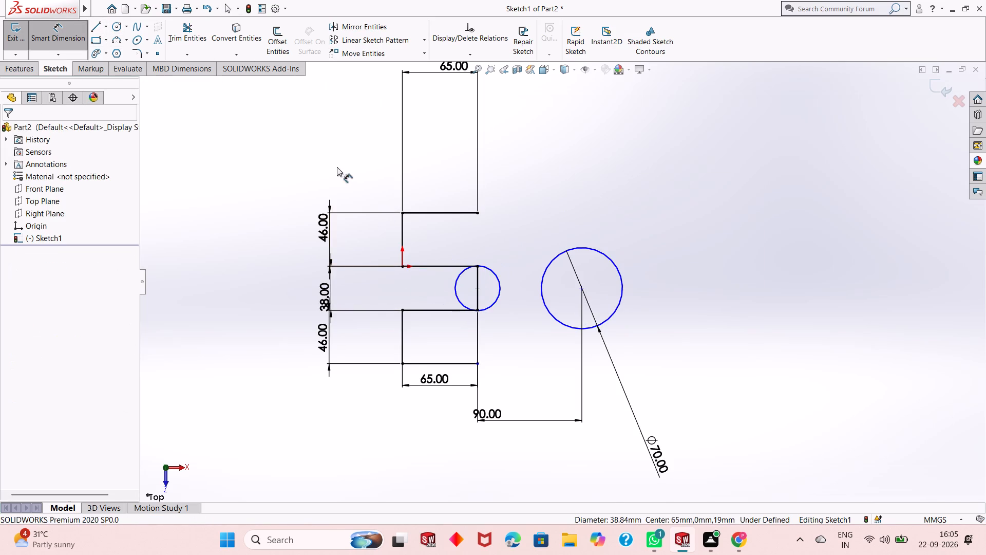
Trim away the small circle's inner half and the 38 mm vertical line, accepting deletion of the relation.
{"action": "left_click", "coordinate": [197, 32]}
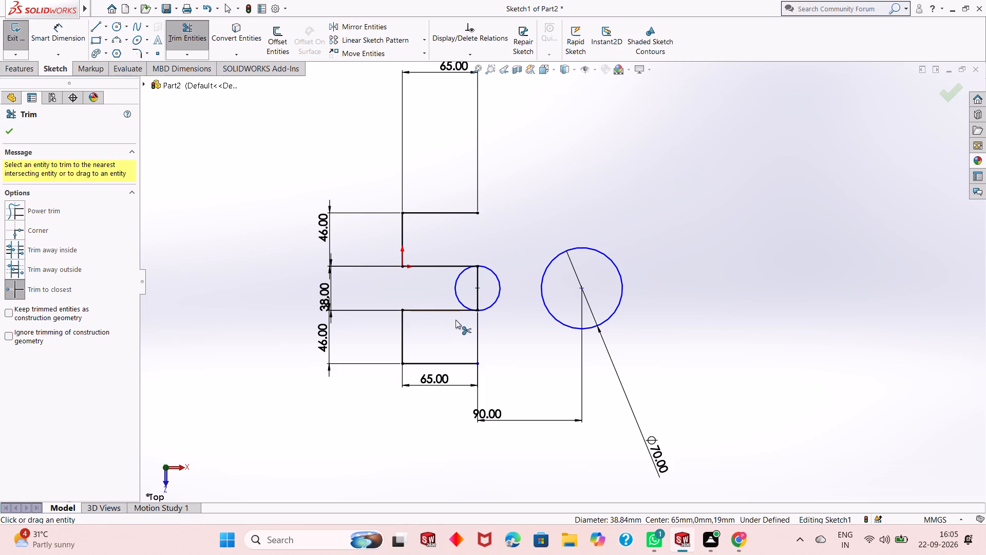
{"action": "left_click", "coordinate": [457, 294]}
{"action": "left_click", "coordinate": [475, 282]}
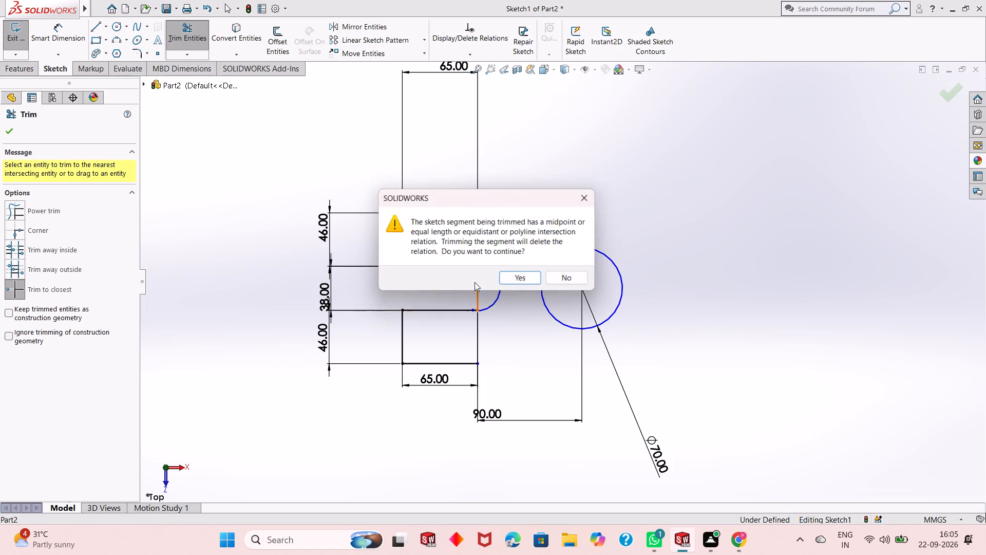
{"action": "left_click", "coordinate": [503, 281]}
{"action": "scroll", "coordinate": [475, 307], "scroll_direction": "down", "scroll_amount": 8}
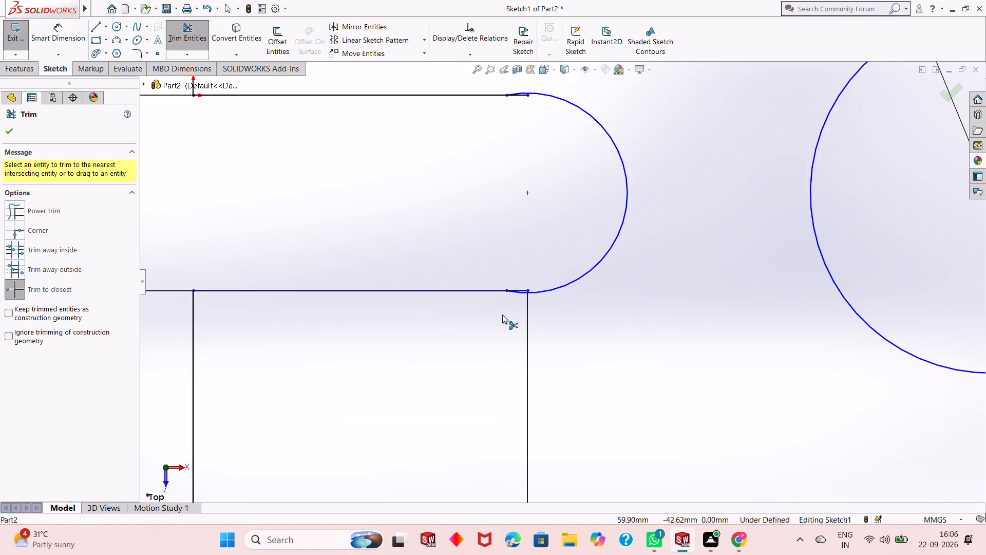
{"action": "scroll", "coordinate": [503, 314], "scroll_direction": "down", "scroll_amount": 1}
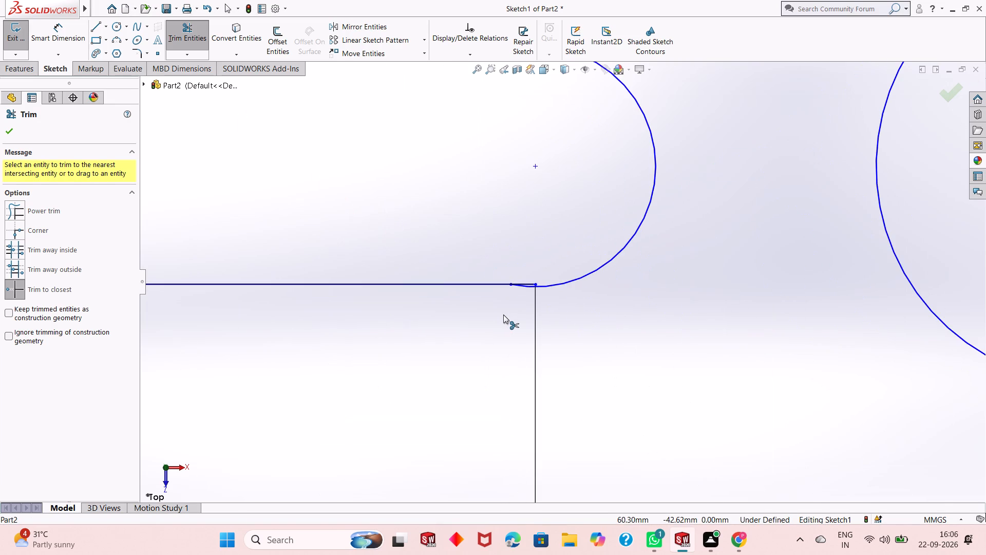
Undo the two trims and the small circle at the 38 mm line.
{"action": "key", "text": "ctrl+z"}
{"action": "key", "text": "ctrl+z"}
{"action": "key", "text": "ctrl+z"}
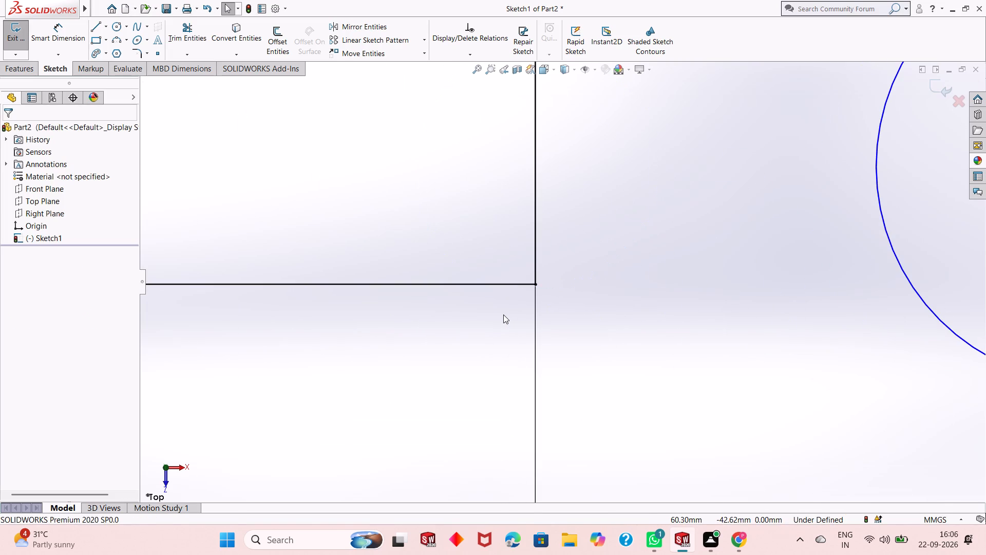
Sketch a 19 mm radius circle centred on the 38 mm vertical line's midpoint and passing through the line's upper endpoint.
{"action": "scroll", "coordinate": [508, 304], "scroll_direction": "up", "scroll_amount": 5}
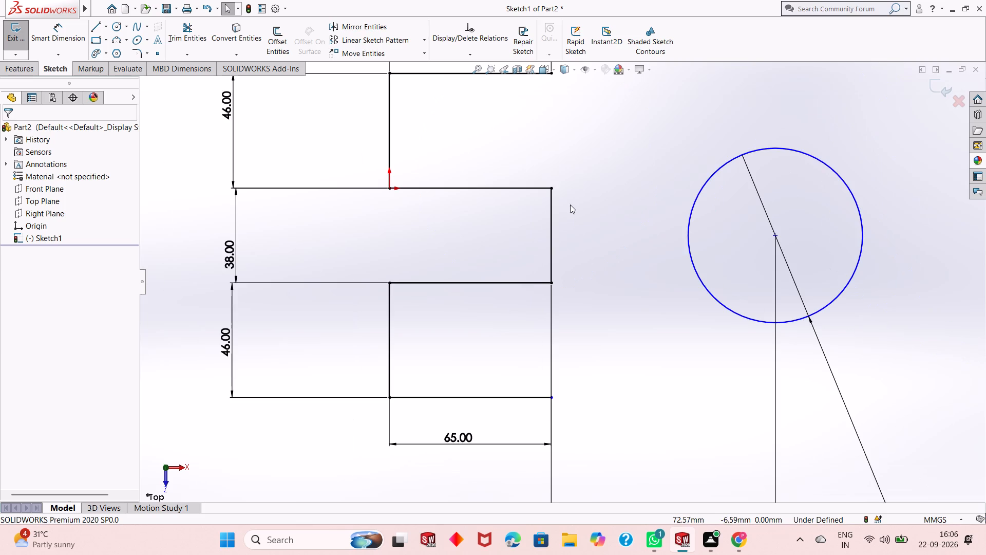
{"action": "left_click", "coordinate": [115, 24]}
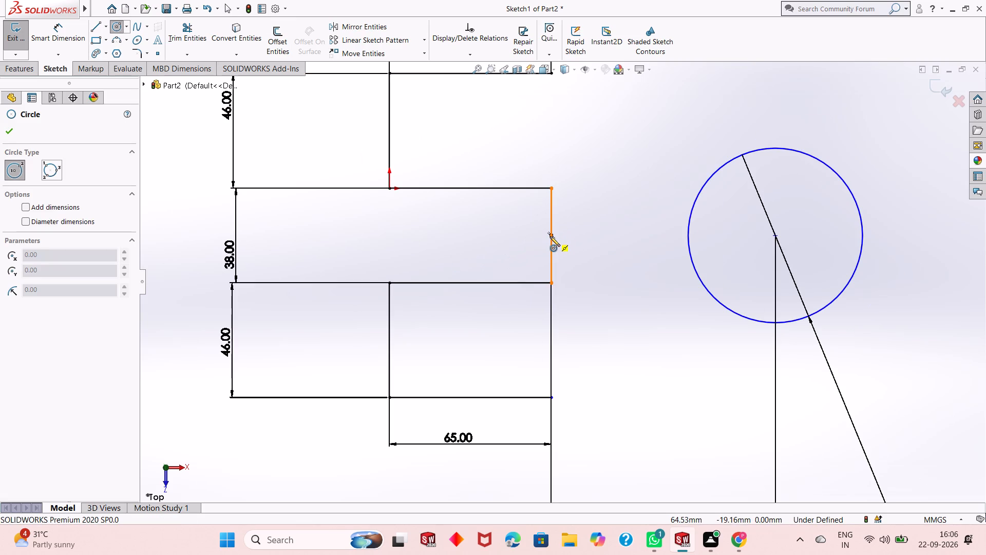
{"action": "left_click", "coordinate": [550, 237]}
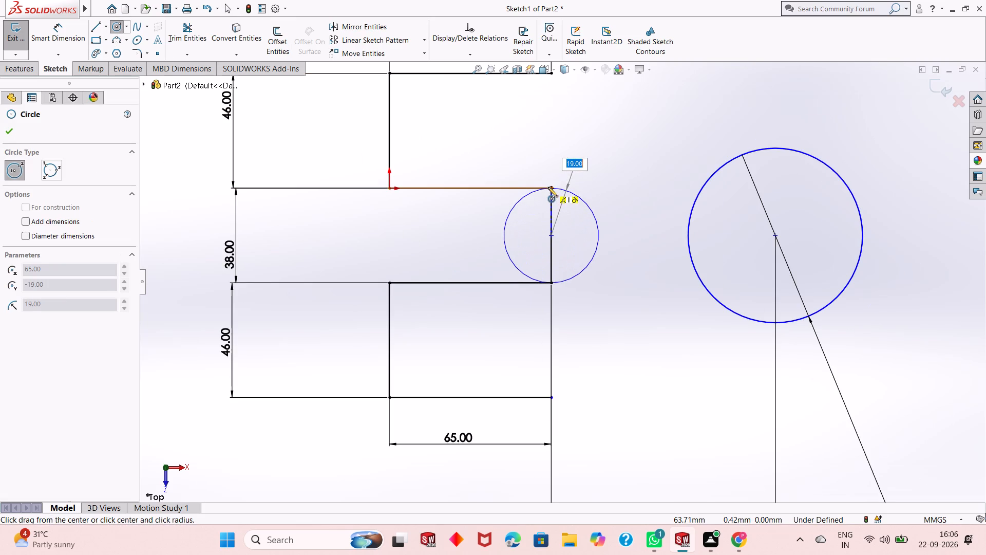
{"action": "left_click", "coordinate": [551, 189]}
{"action": "right_click", "coordinate": [601, 156]}
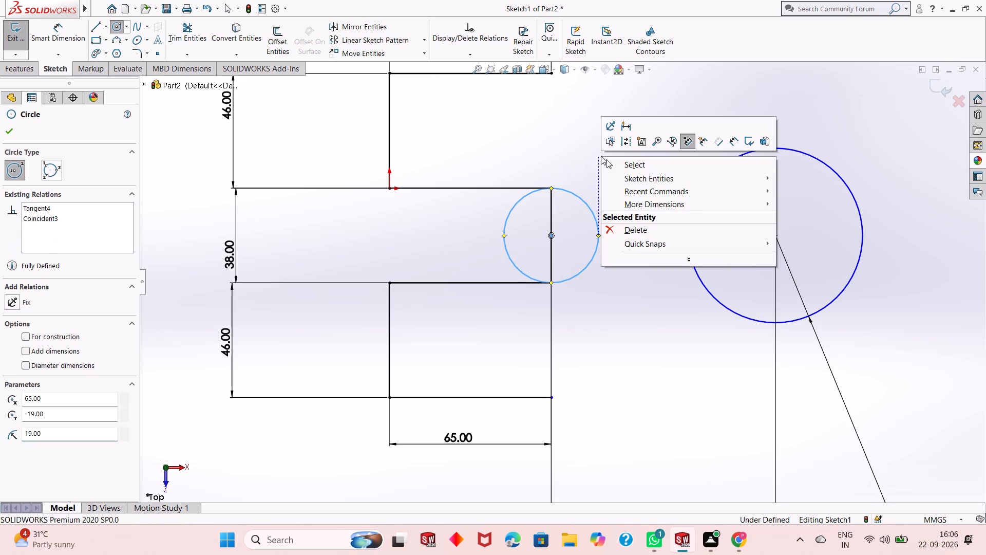
{"action": "left_click", "coordinate": [622, 165]}
Trim away the 19 mm radius circle's inner half and the 38 mm vertical line, accepting deletion of the relation, leaving a rounded end.
{"action": "scroll", "coordinate": [575, 252], "scroll_direction": "down", "scroll_amount": 1}
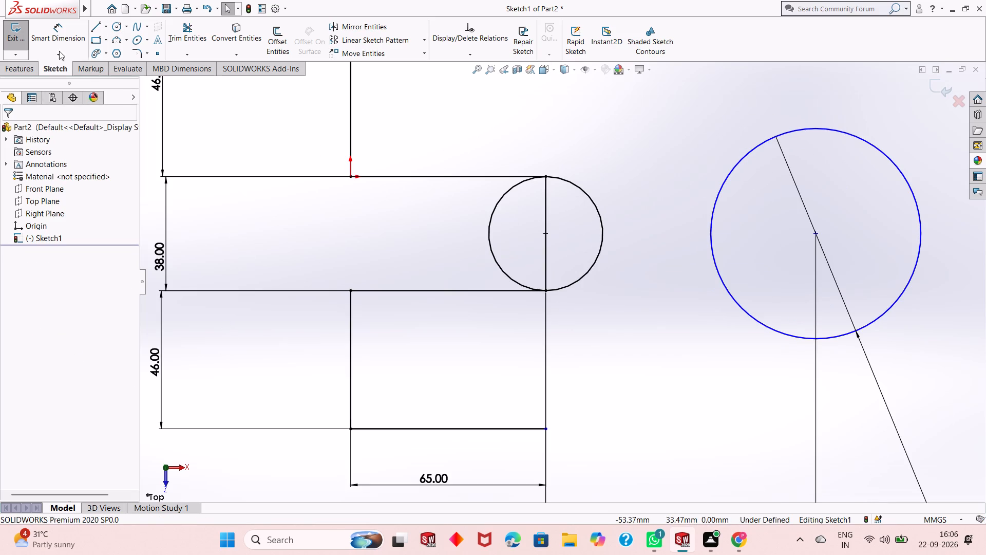
{"action": "left_click", "coordinate": [188, 41]}
{"action": "left_click", "coordinate": [491, 240]}
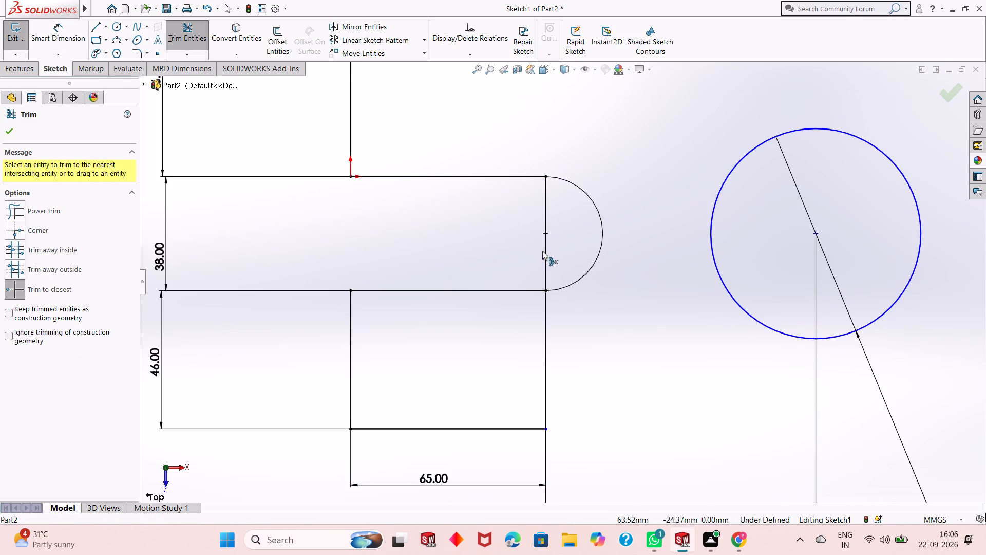
{"action": "left_click", "coordinate": [544, 255]}
{"action": "left_click", "coordinate": [530, 279]}
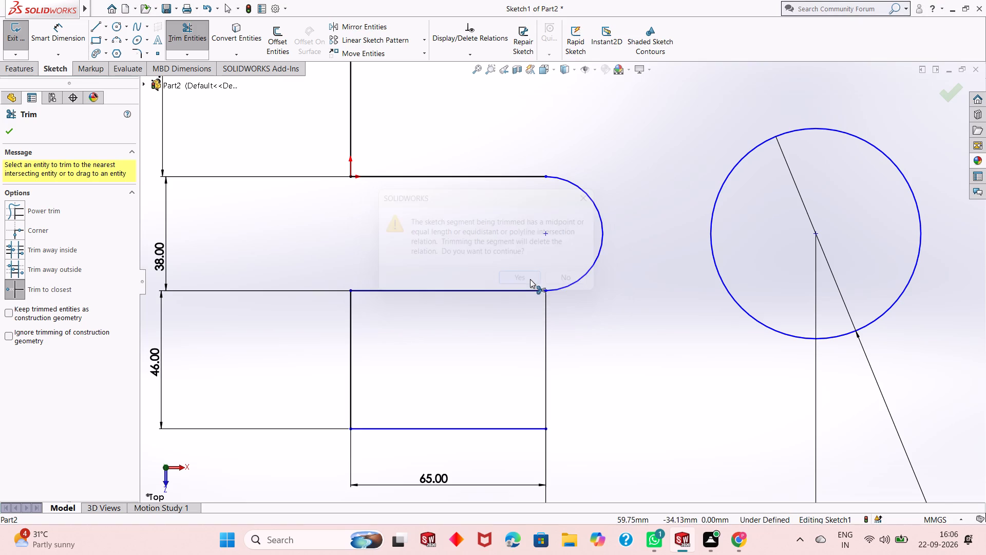
{"action": "scroll", "coordinate": [547, 300], "scroll_direction": "down", "scroll_amount": 4}
{"action": "right_click", "coordinate": [572, 300]}
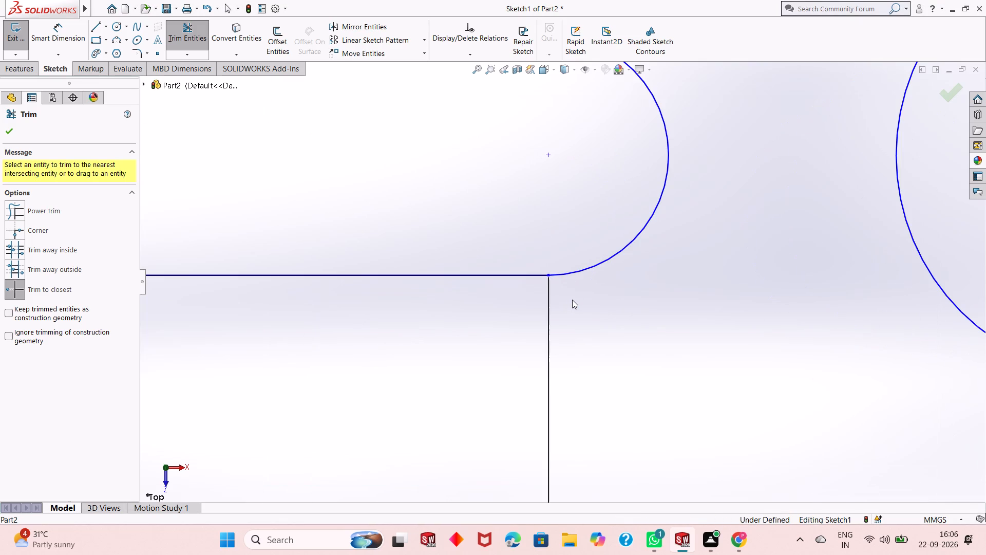
Add a radius dimension to the arc at the profile's rounded middle end, accepting its existing value.
{"action": "left_click", "coordinate": [591, 334]}
{"action": "scroll", "coordinate": [477, 282], "scroll_direction": "up", "scroll_amount": 6}
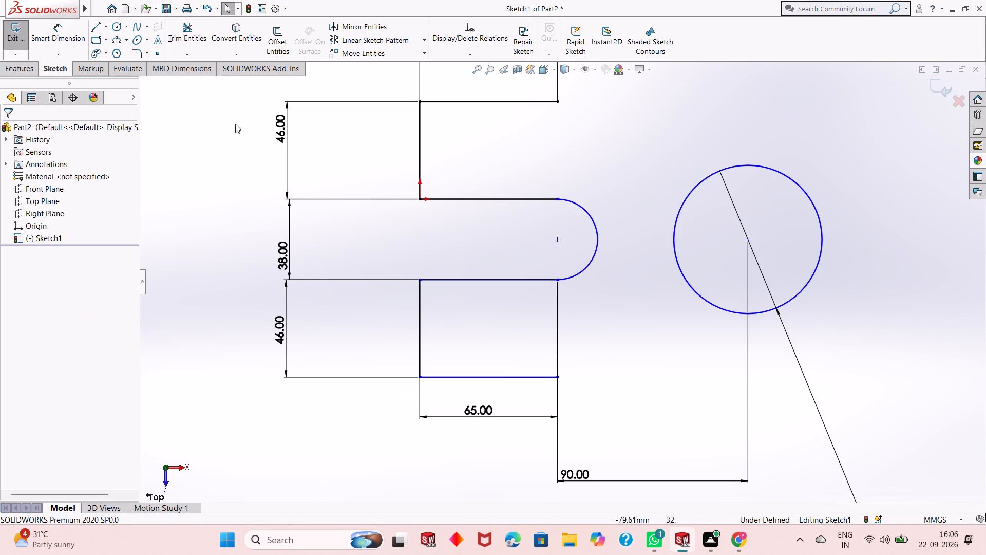
{"action": "left_click", "coordinate": [48, 39]}
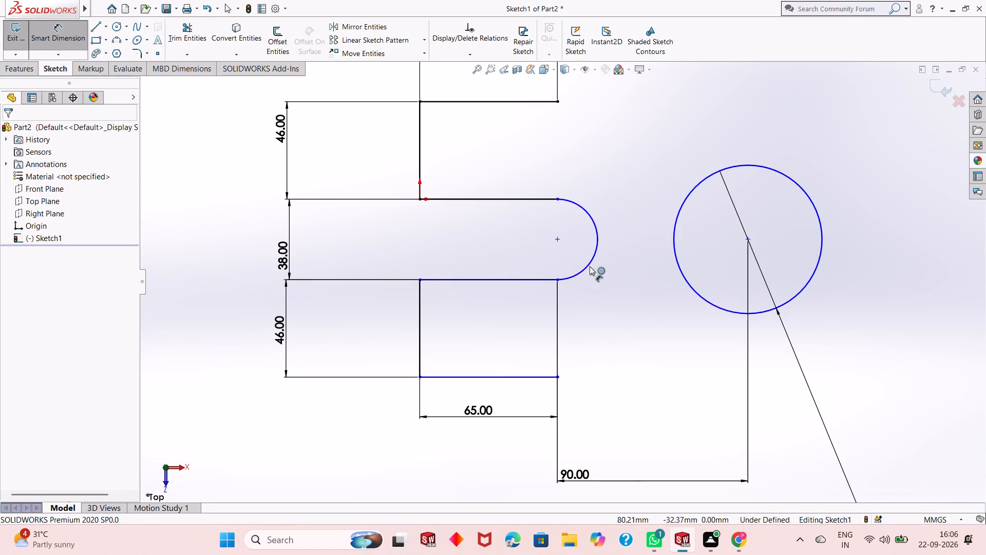
{"action": "left_click", "coordinate": [590, 265]}
{"action": "left_click", "coordinate": [604, 311]}
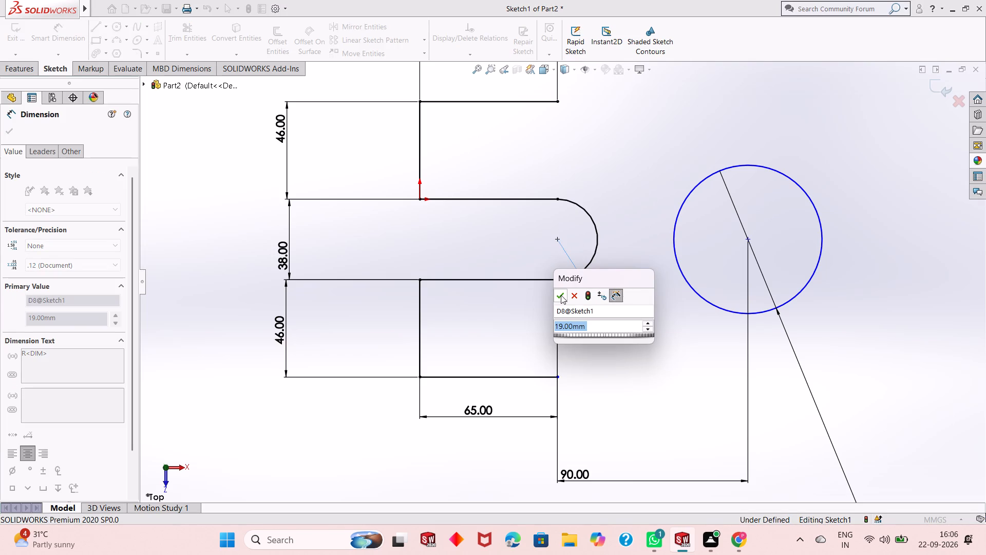
{"action": "left_click", "coordinate": [561, 295]}
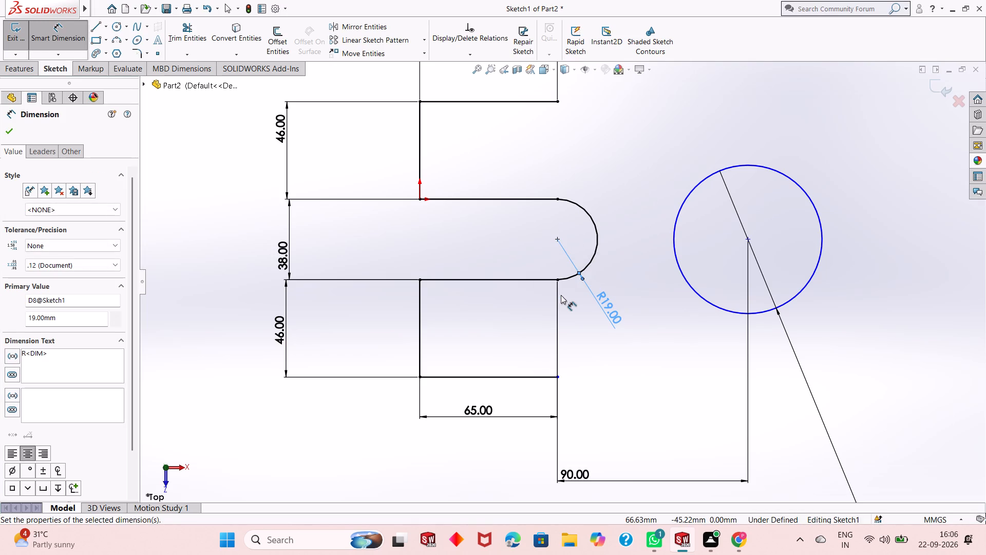
{"action": "scroll", "coordinate": [544, 331], "scroll_direction": "up", "scroll_amount": 2}
{"action": "scroll", "coordinate": [602, 268], "scroll_direction": "down", "scroll_amount": 2}
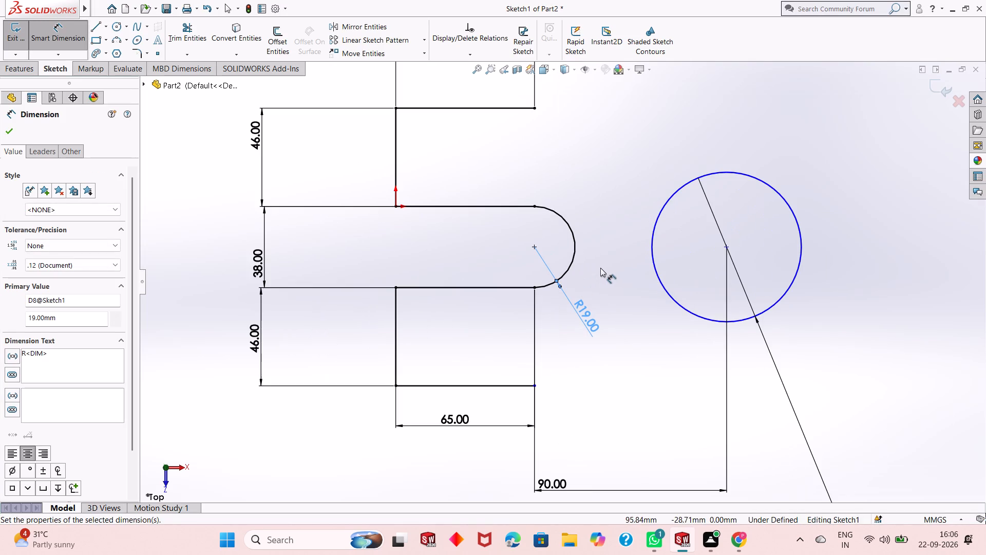
{"action": "scroll", "coordinate": [547, 248], "scroll_direction": "up", "scroll_amount": 1}
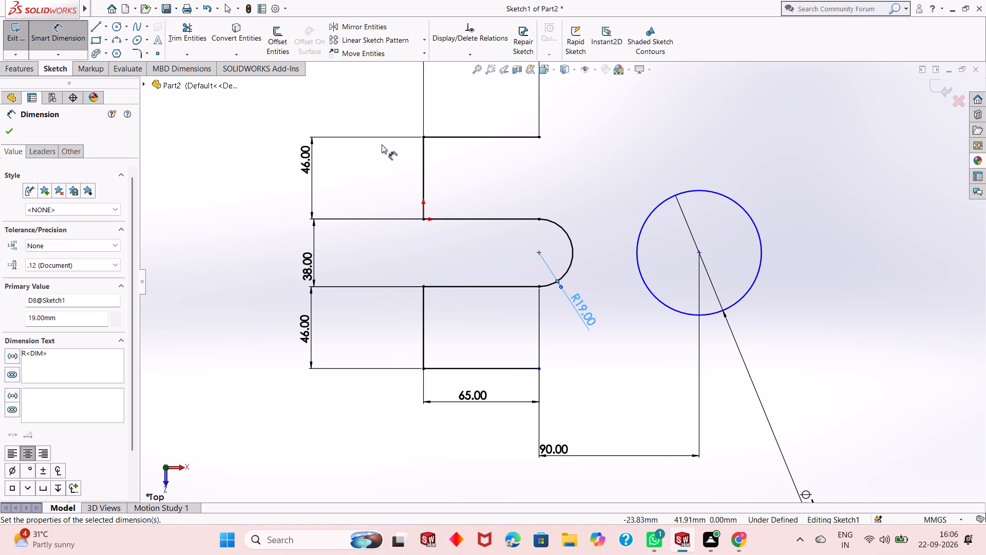
{"action": "left_click", "coordinate": [6, 135]}
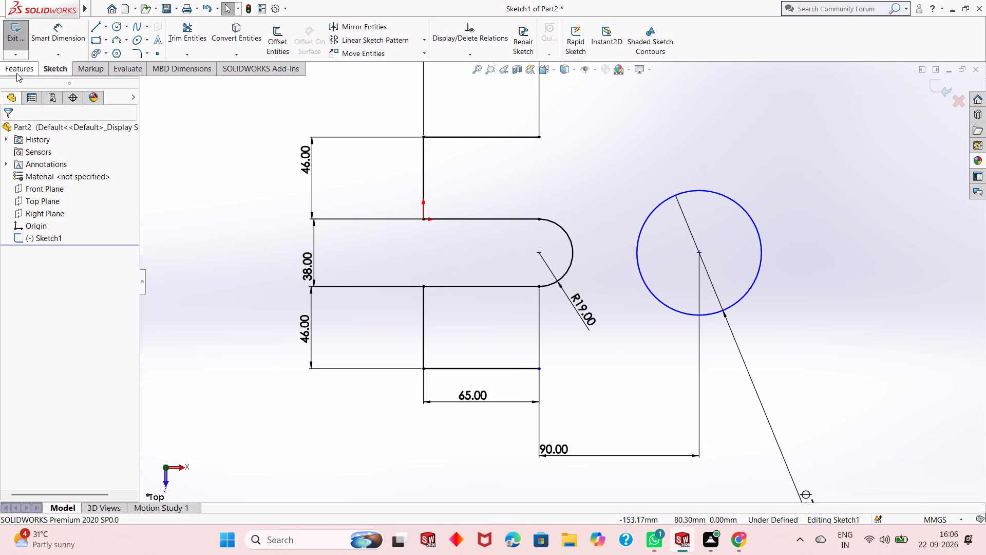
Start the Line tool with the orientation left as sketched, ready to draw in the current sketch.
{"action": "left_click", "coordinate": [296, 115]}
{"action": "left_click", "coordinate": [98, 25]}
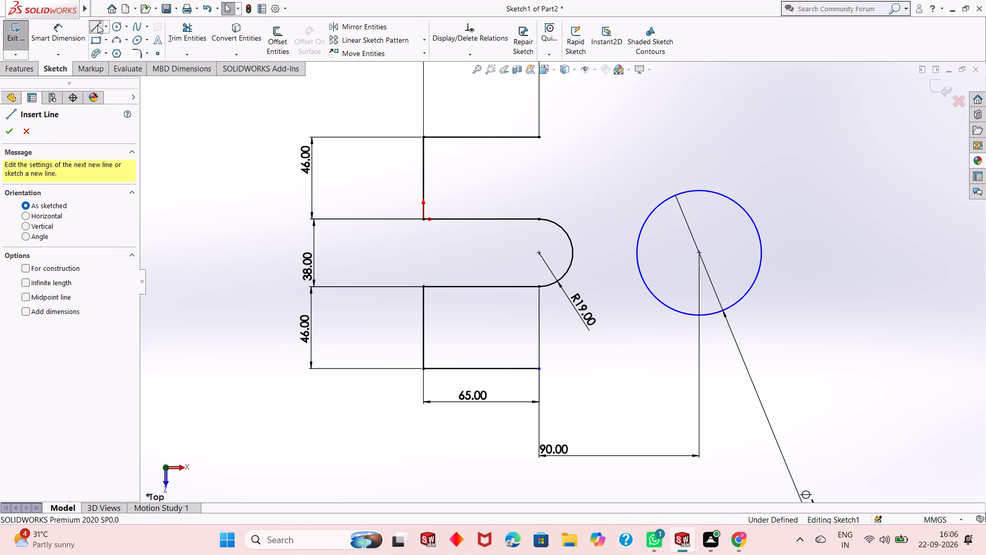
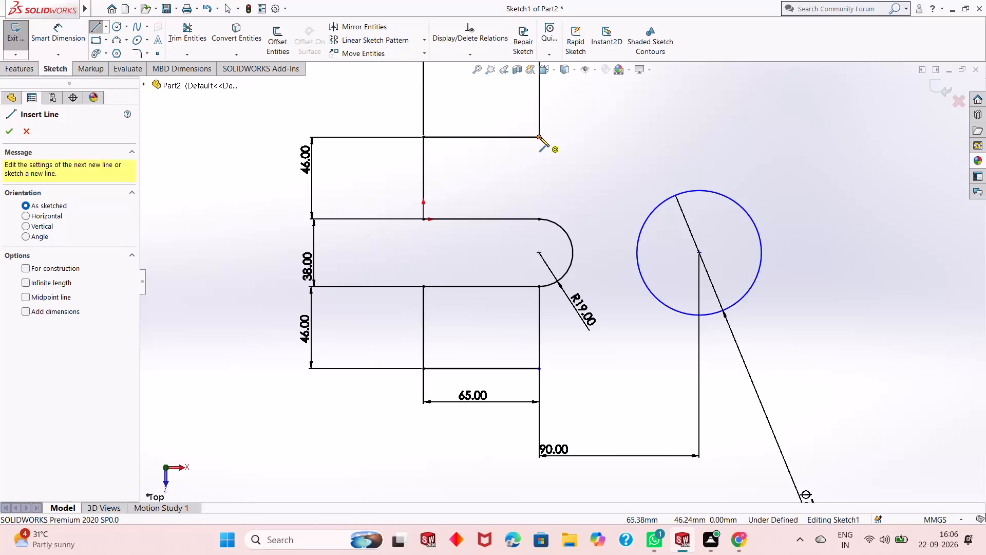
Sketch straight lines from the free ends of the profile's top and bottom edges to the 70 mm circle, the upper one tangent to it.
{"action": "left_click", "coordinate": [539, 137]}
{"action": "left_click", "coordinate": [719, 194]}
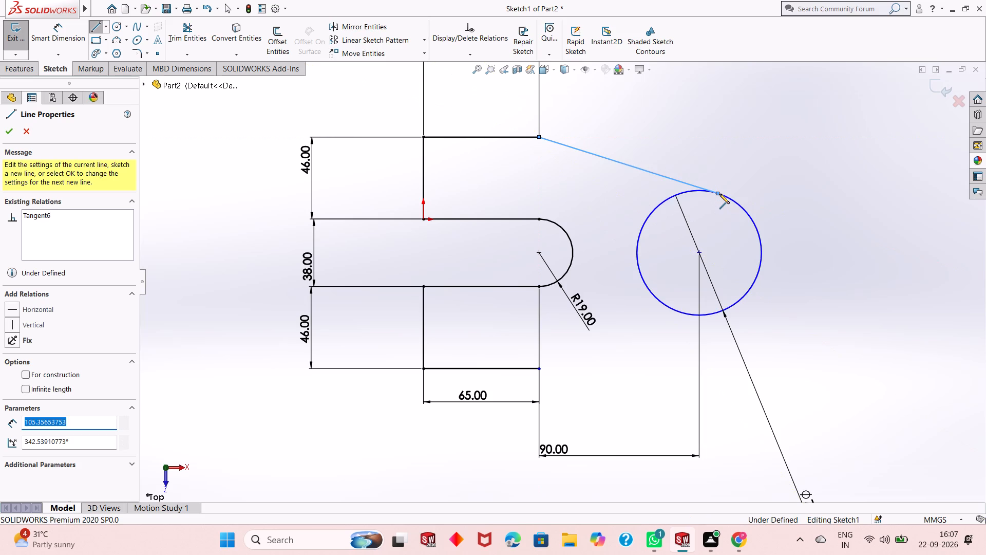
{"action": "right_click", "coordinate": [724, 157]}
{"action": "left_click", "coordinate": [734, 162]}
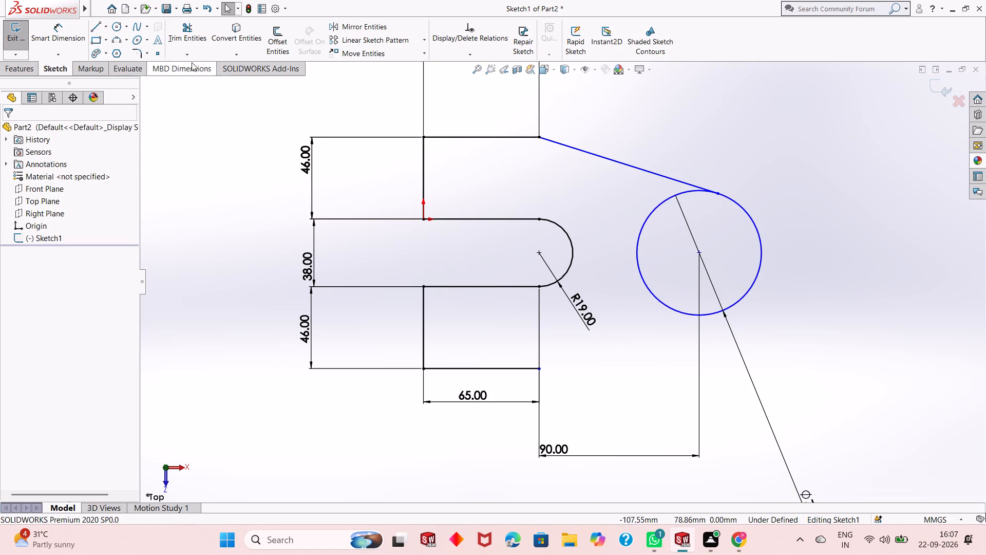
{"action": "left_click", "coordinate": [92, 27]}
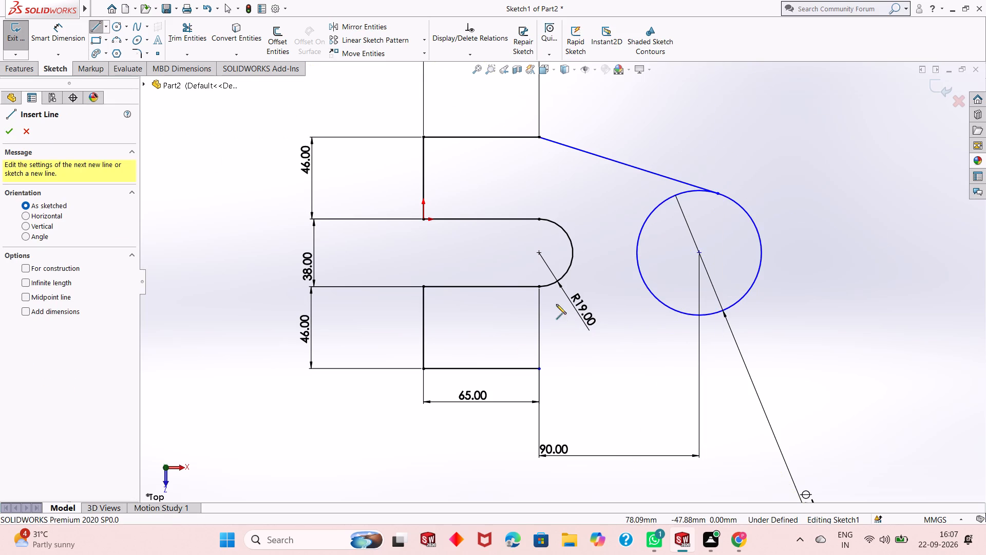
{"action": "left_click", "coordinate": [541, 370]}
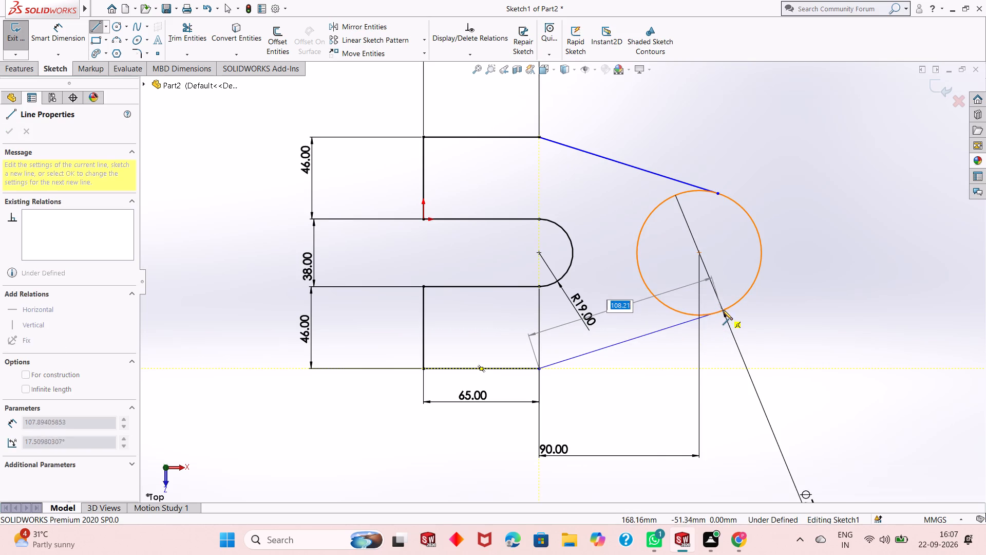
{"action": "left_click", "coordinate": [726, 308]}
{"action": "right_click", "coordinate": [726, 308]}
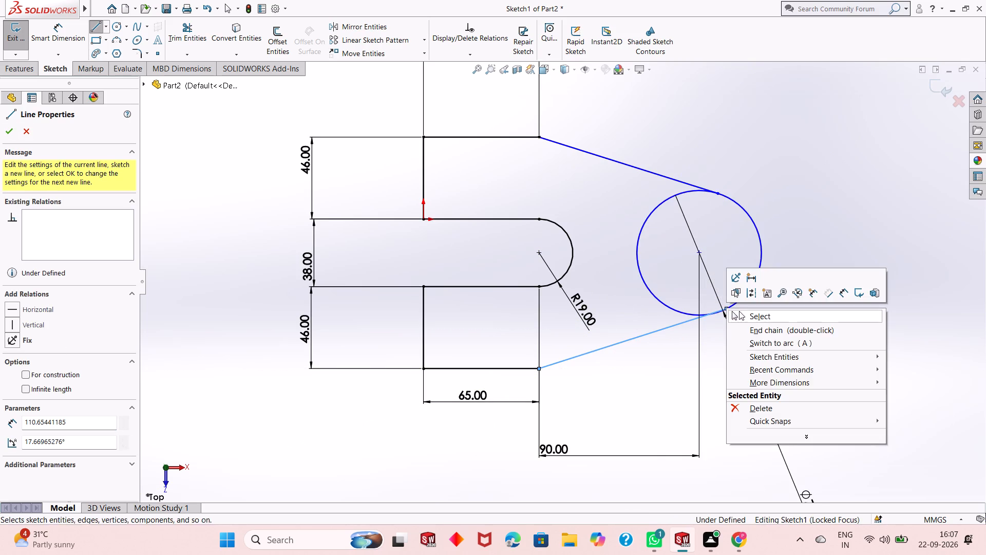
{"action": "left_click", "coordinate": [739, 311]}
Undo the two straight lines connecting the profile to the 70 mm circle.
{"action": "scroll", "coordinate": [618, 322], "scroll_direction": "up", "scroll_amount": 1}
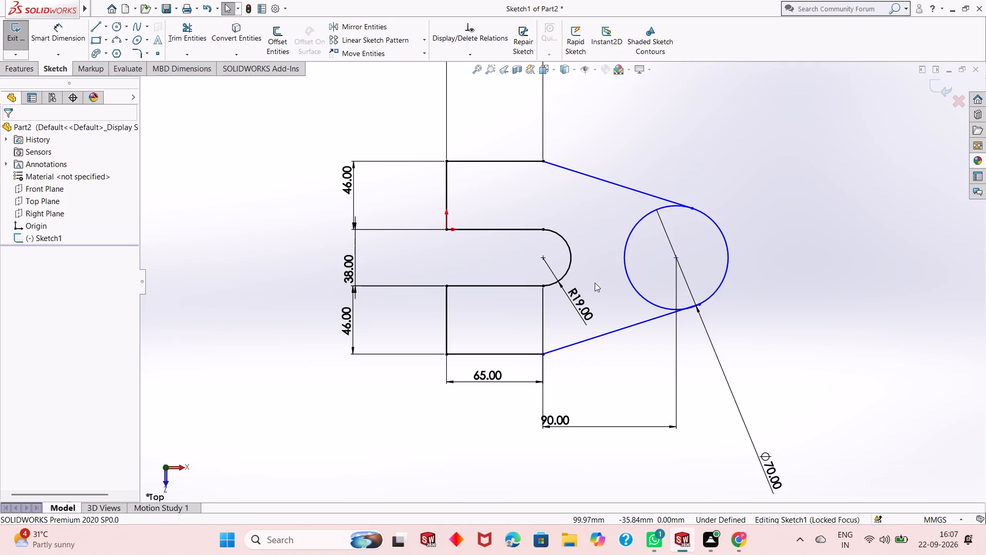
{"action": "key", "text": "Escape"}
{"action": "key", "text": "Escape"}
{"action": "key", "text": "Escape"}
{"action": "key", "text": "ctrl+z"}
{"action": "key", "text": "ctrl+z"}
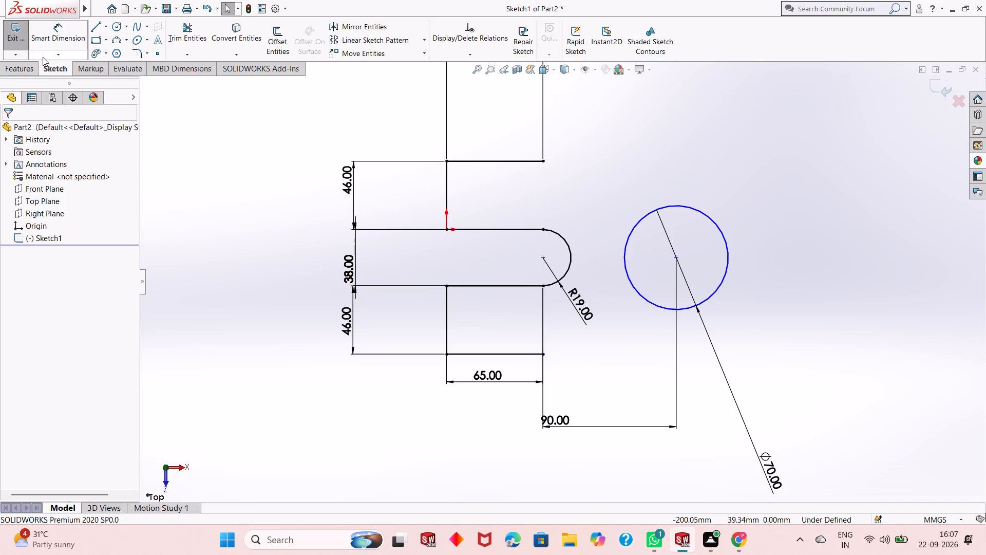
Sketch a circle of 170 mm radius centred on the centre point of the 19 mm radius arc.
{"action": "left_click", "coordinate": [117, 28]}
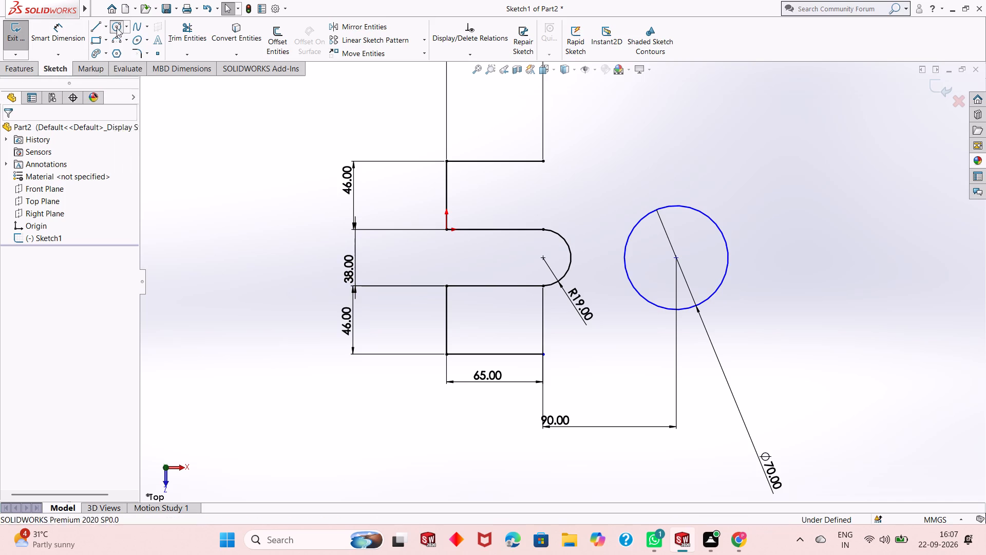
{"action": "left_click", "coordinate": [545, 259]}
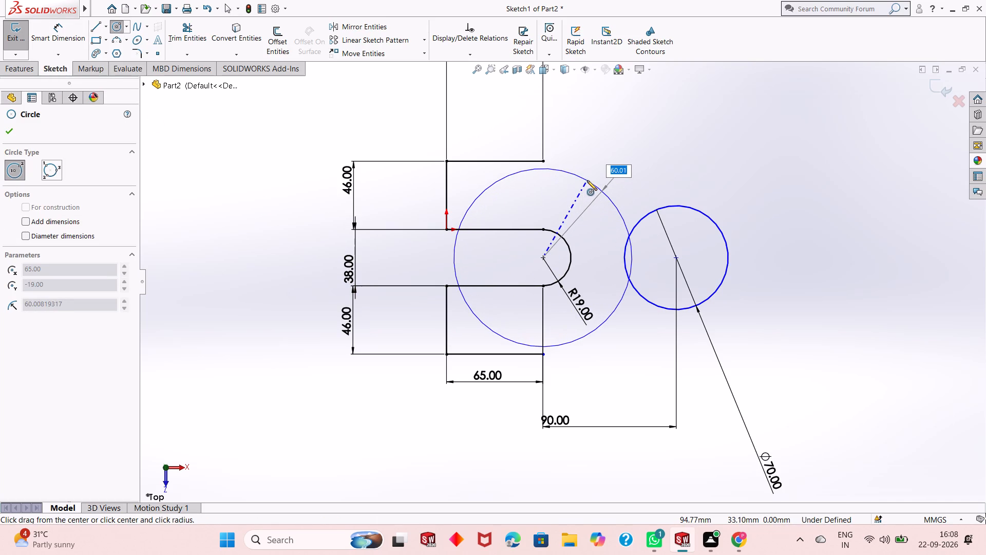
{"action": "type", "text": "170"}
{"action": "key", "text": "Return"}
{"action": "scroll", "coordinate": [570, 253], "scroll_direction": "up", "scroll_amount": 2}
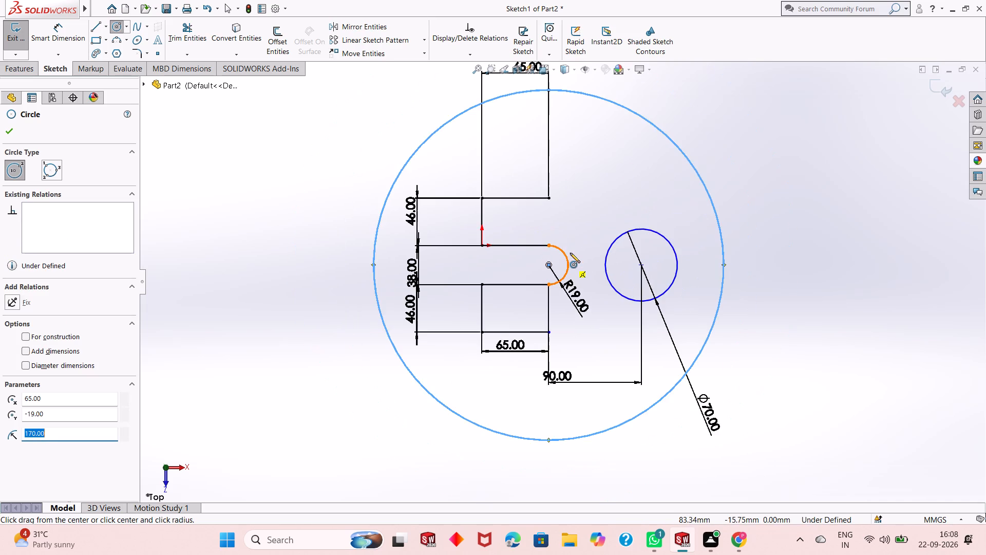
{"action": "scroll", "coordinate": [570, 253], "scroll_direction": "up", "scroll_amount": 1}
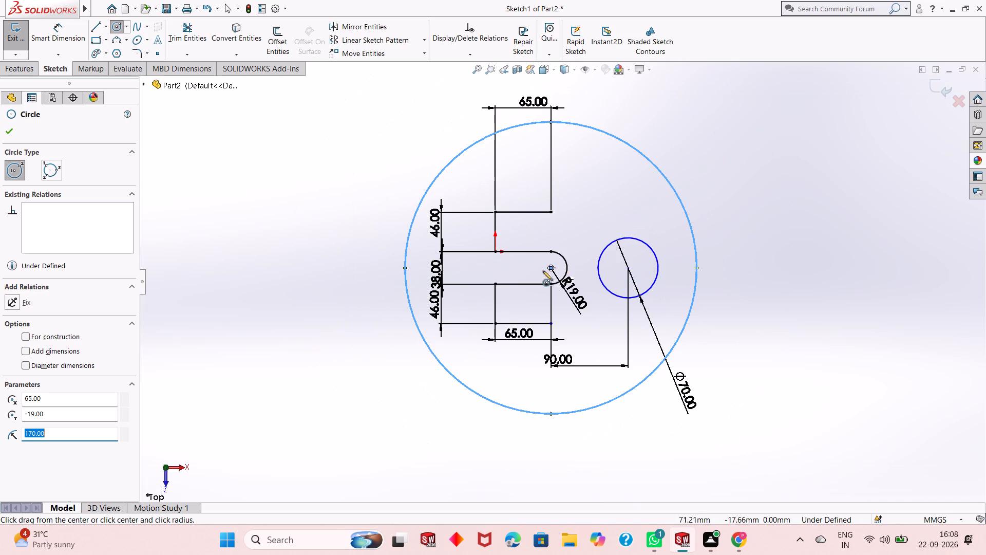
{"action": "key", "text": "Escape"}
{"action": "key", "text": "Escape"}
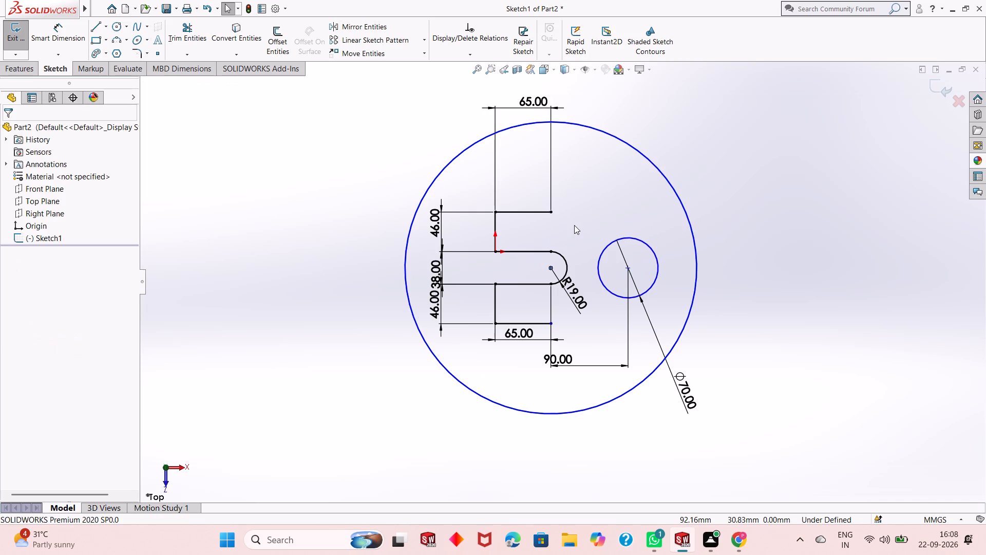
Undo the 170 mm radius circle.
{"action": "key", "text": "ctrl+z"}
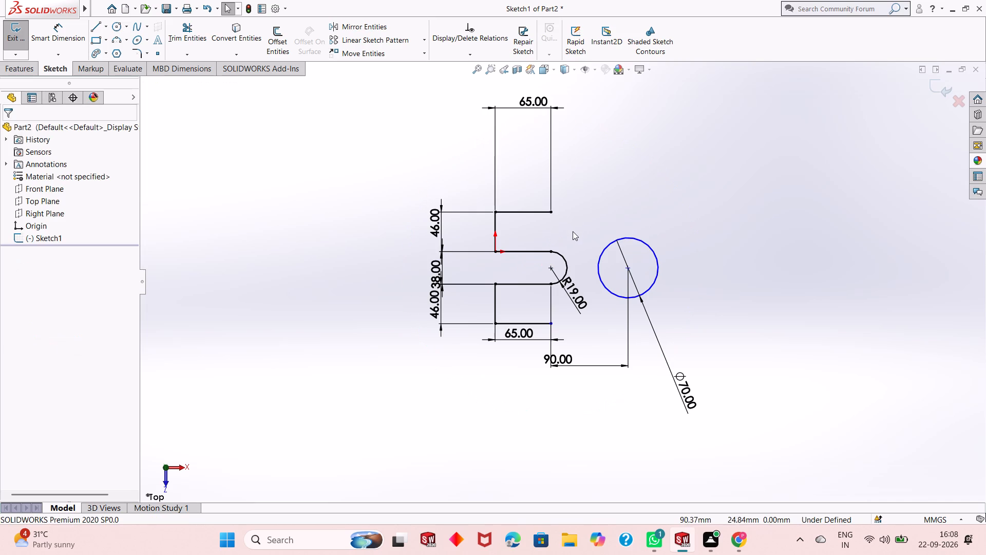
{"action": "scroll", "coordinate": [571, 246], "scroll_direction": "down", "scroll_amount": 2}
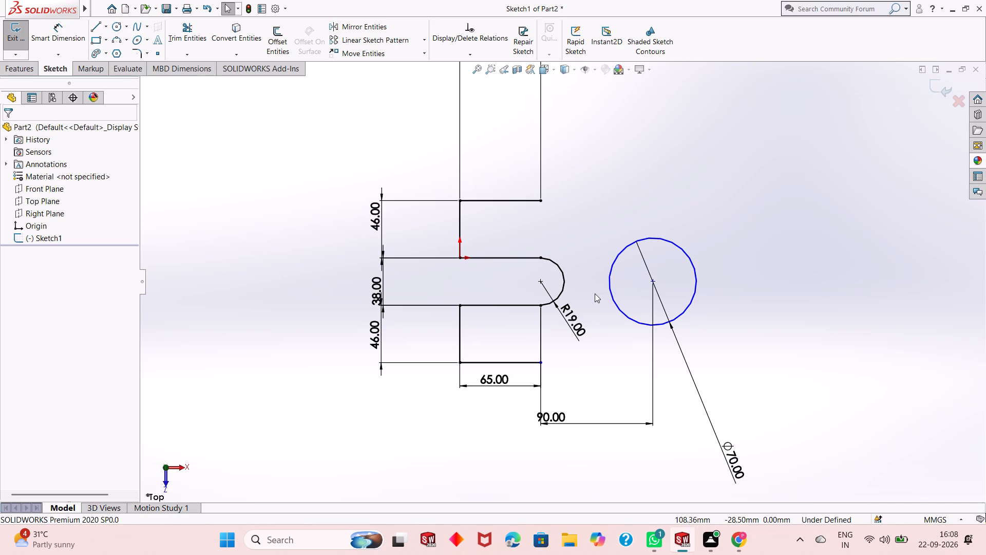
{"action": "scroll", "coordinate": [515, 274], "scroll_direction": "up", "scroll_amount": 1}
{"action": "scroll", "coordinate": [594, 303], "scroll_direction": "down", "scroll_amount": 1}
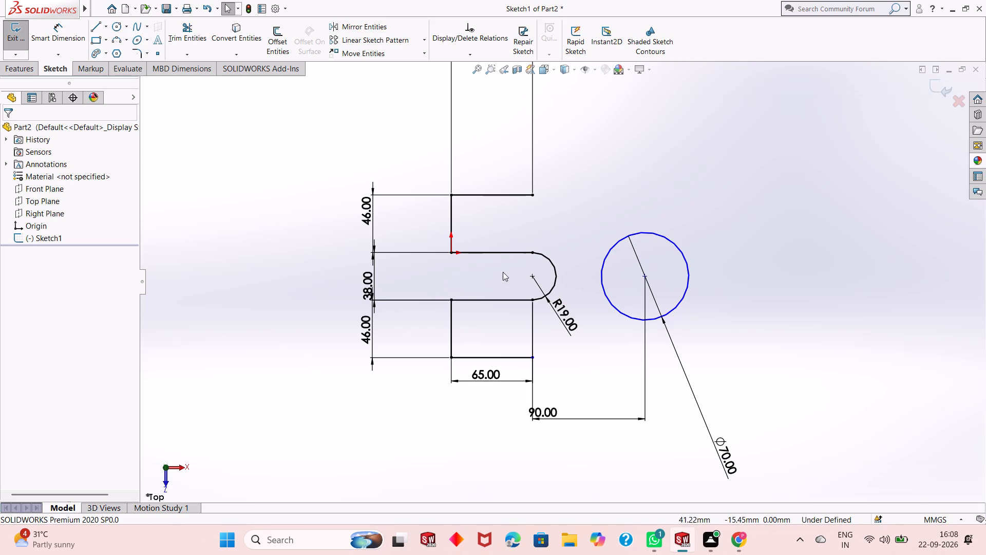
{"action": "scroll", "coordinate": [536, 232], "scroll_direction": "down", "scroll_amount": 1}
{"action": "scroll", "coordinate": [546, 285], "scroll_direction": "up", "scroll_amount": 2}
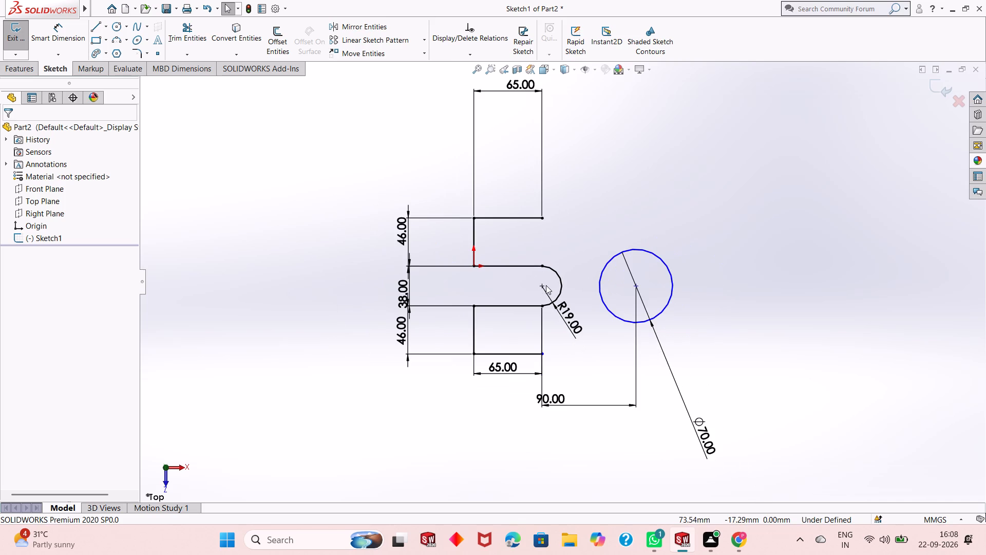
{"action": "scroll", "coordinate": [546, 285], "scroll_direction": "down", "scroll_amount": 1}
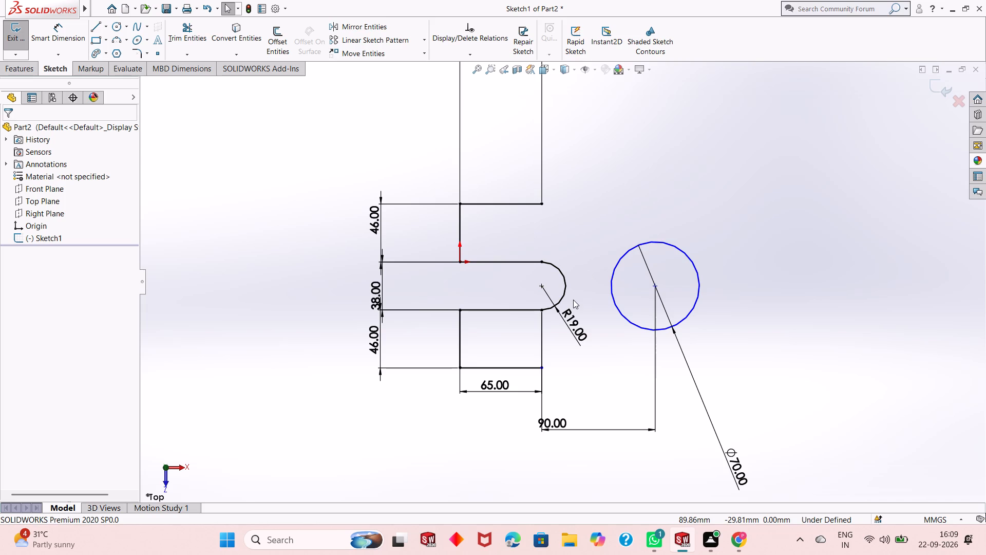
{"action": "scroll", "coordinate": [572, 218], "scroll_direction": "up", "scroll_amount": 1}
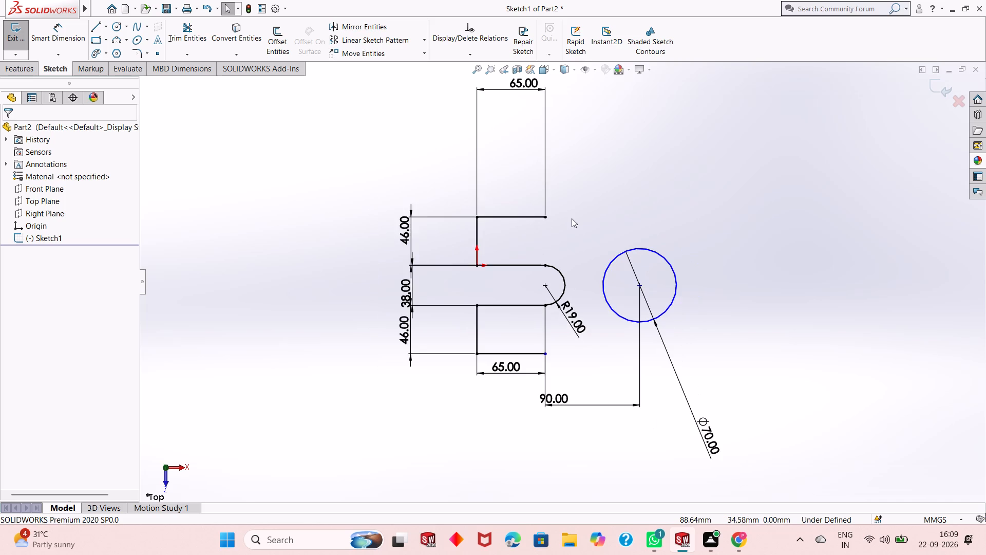
Sketch a three-point arc of 170 mm radius from the top edge's free end to the upper side of the 70 mm circle.
{"action": "scroll", "coordinate": [583, 230], "scroll_direction": "down", "scroll_amount": 2}
{"action": "left_click", "coordinate": [113, 40]}
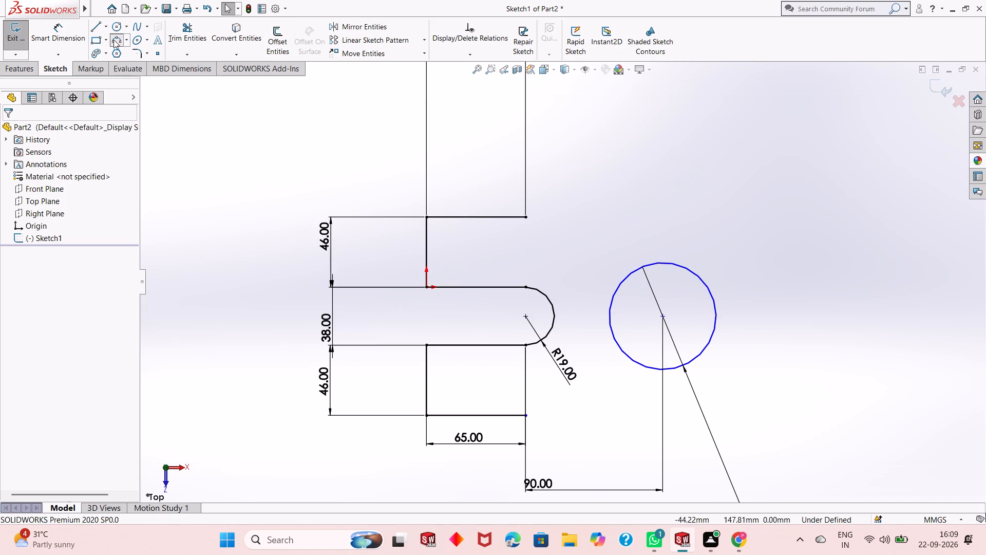
{"action": "left_click", "coordinate": [525, 218]}
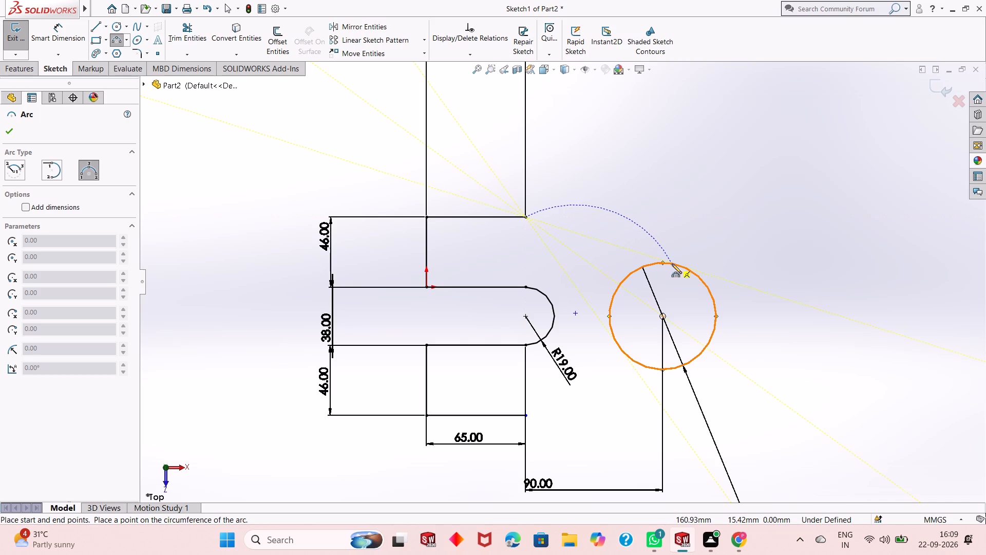
{"action": "left_click", "coordinate": [672, 264]}
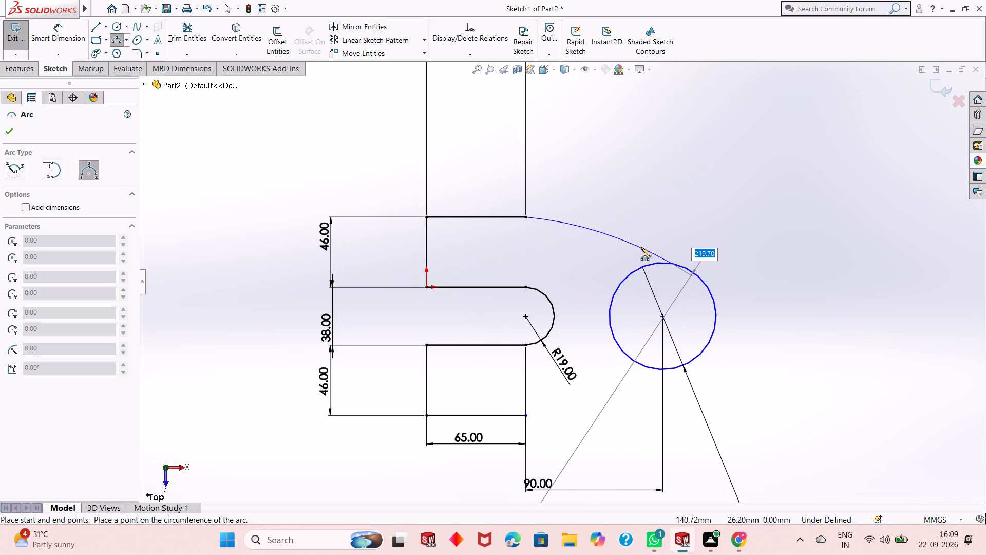
{"action": "key", "text": "1"}
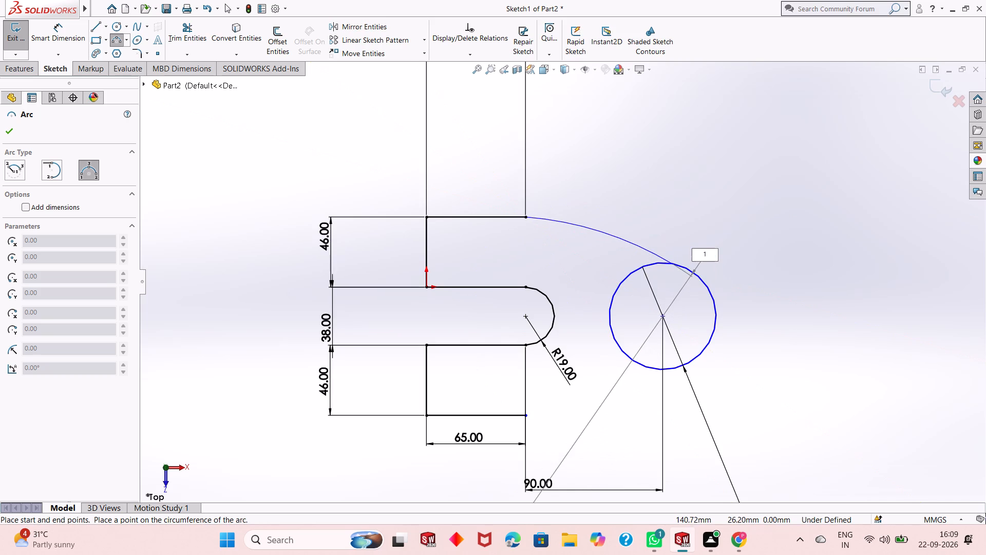
{"action": "type", "text": "70"}
{"action": "key", "text": "Return"}
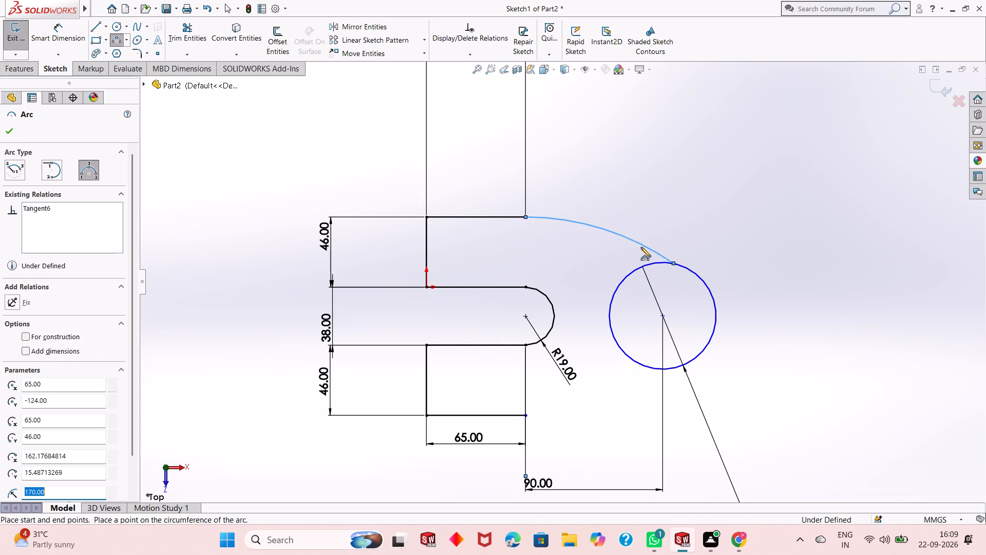
Sketch a matching three-point arc of 170 mm radius from the bottom edge's free end to the lower side of the 70 mm circle.
{"action": "left_click", "coordinate": [527, 415]}
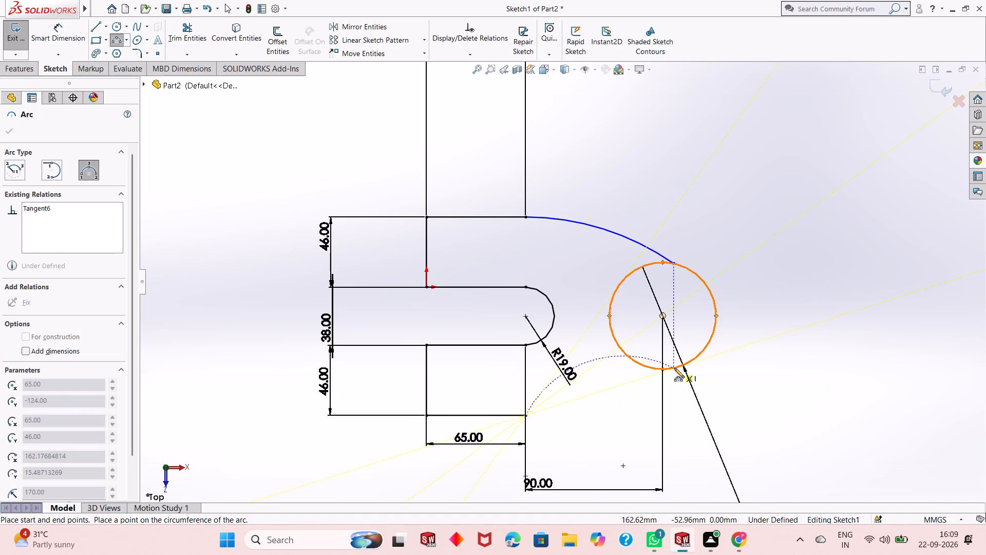
{"action": "left_click", "coordinate": [674, 368]}
{"action": "type", "text": "170"}
{"action": "key", "text": "Return"}
{"action": "key", "text": "Escape"}
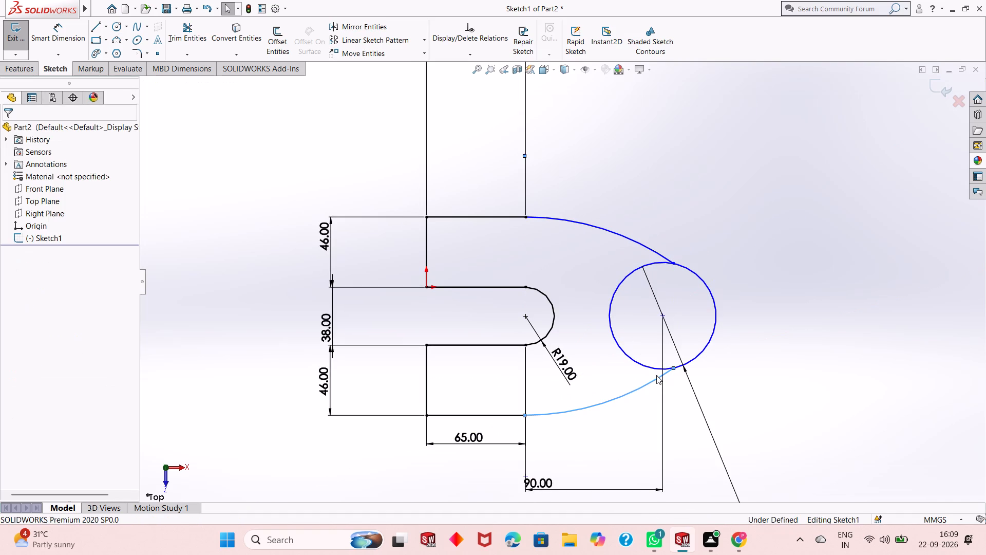
{"action": "key", "text": "Escape"}
{"action": "key", "text": "Escape"}
{"action": "key", "text": "Escape"}
Add 170 mm radius dimensions to the upper and lower connecting arcs.
{"action": "left_click", "coordinate": [73, 34]}
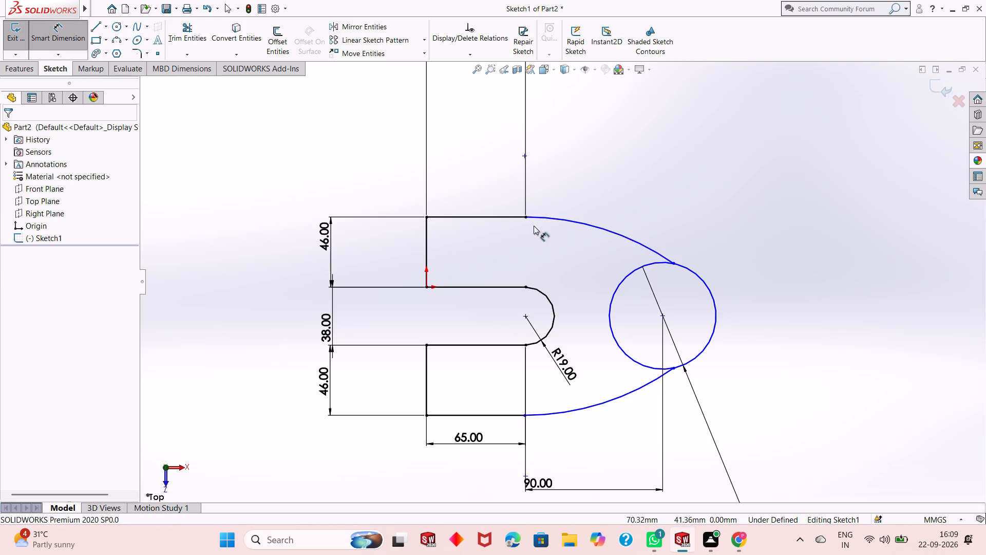
{"action": "left_click", "coordinate": [577, 223]}
{"action": "left_click", "coordinate": [631, 158]}
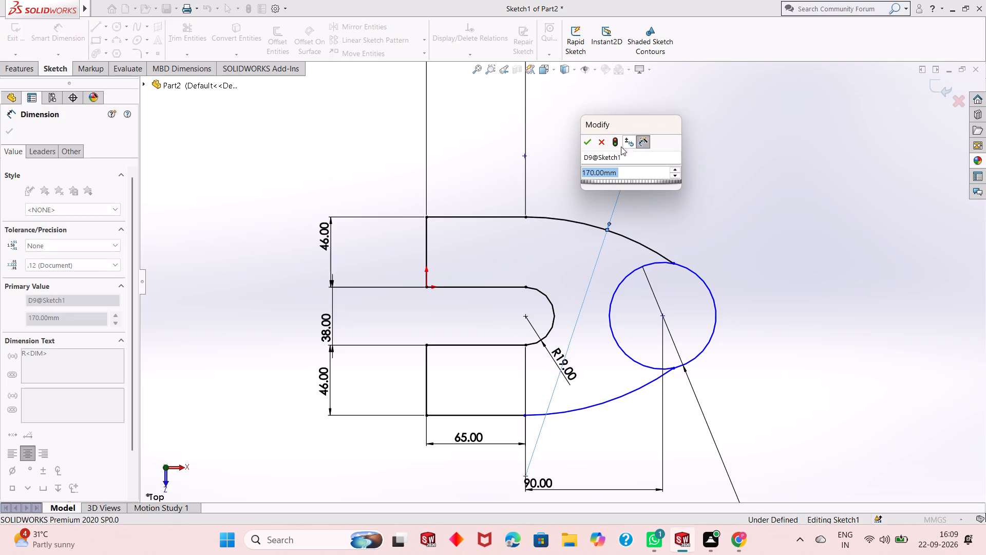
{"action": "left_click", "coordinate": [589, 144]}
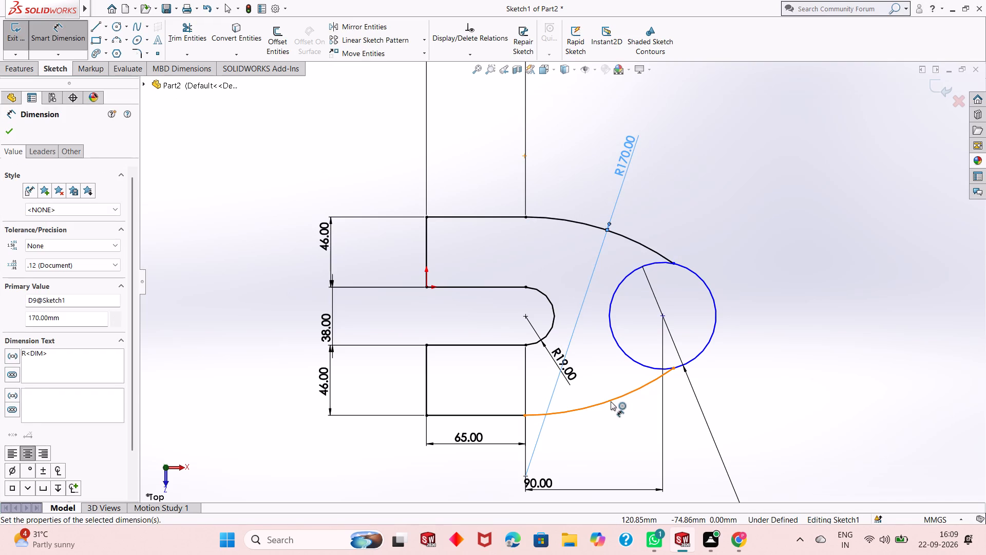
{"action": "left_click", "coordinate": [611, 401]}
{"action": "left_click", "coordinate": [614, 430]}
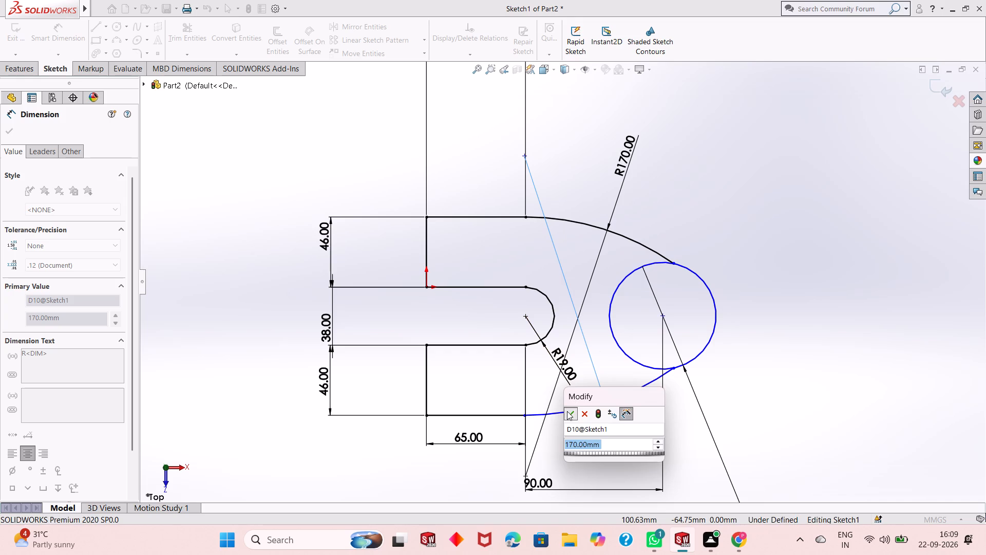
{"action": "left_click", "coordinate": [567, 411]}
{"action": "right_click", "coordinate": [710, 329]}
{"action": "left_click", "coordinate": [727, 361]}
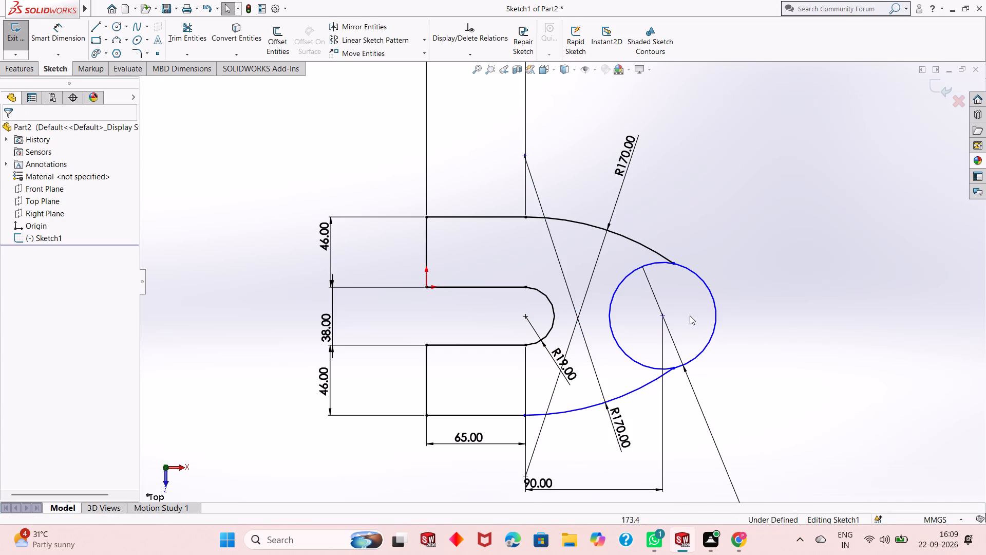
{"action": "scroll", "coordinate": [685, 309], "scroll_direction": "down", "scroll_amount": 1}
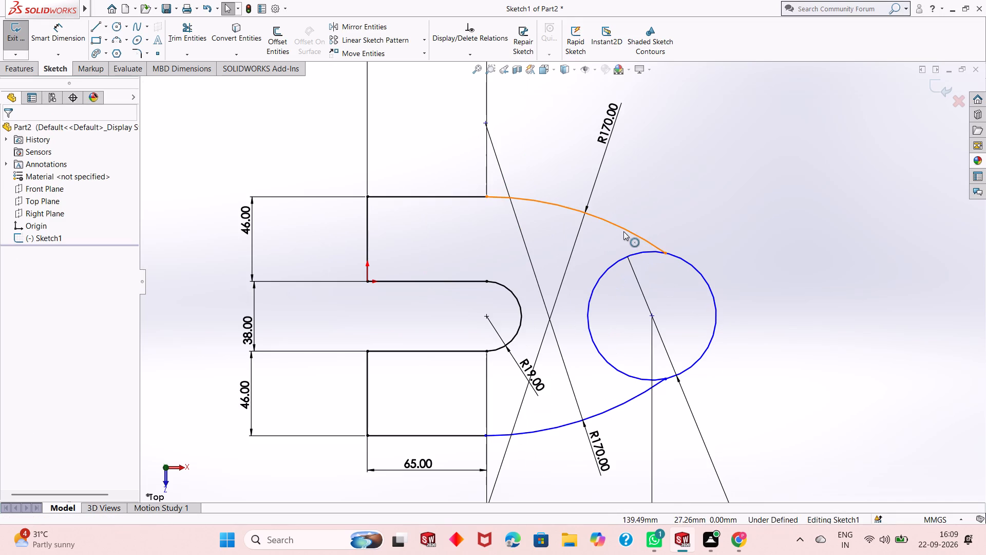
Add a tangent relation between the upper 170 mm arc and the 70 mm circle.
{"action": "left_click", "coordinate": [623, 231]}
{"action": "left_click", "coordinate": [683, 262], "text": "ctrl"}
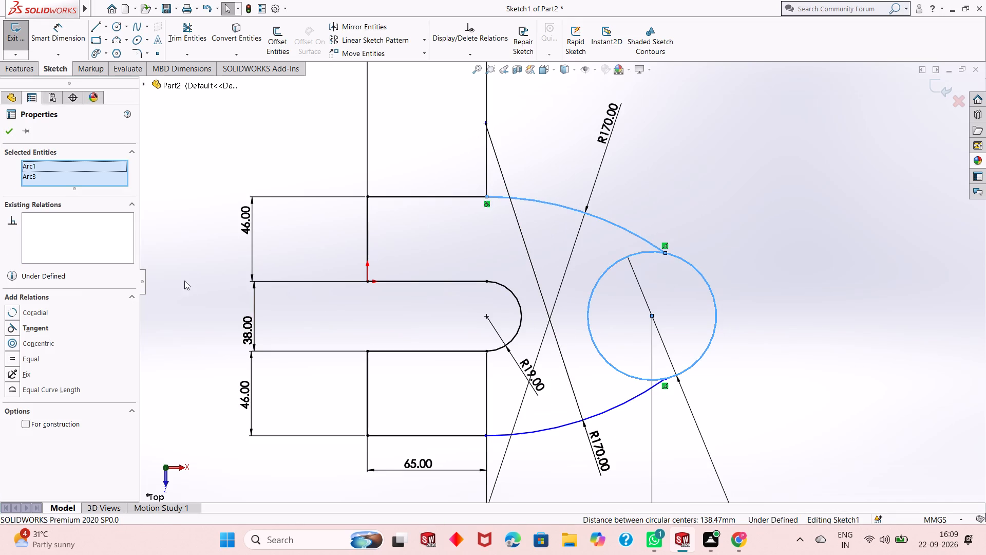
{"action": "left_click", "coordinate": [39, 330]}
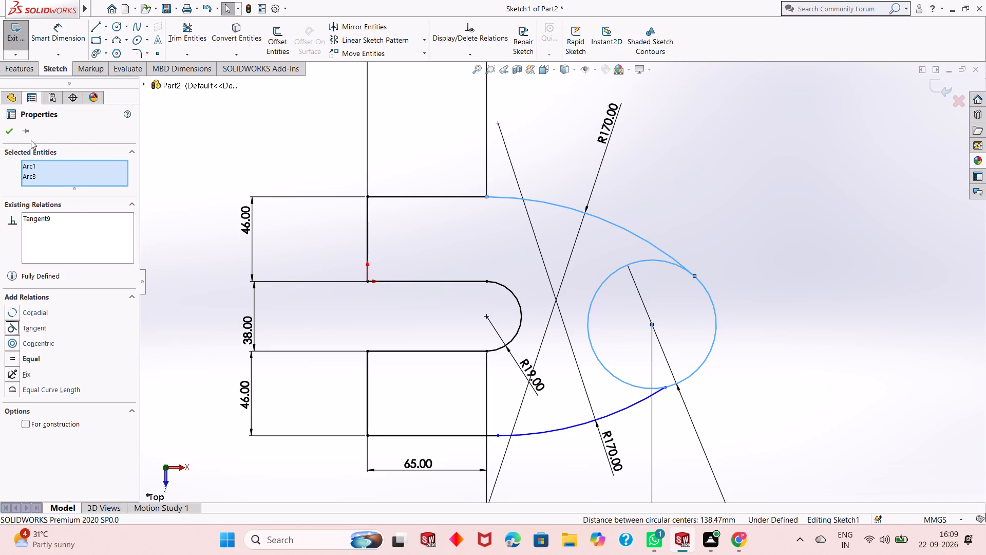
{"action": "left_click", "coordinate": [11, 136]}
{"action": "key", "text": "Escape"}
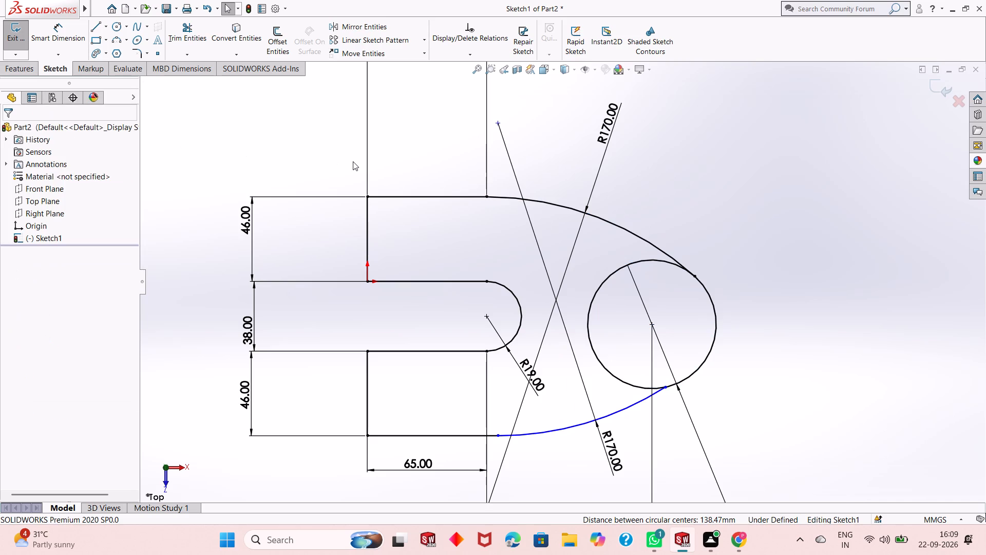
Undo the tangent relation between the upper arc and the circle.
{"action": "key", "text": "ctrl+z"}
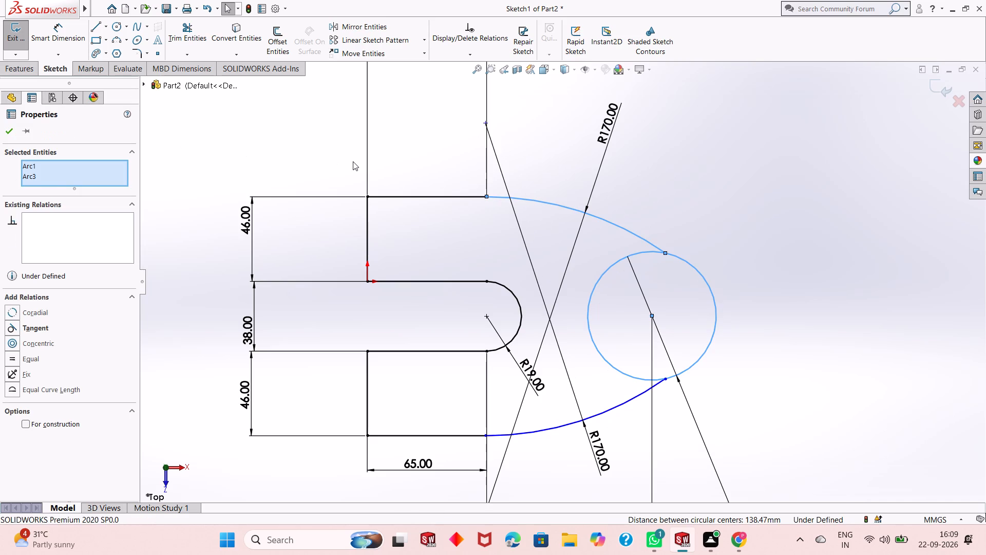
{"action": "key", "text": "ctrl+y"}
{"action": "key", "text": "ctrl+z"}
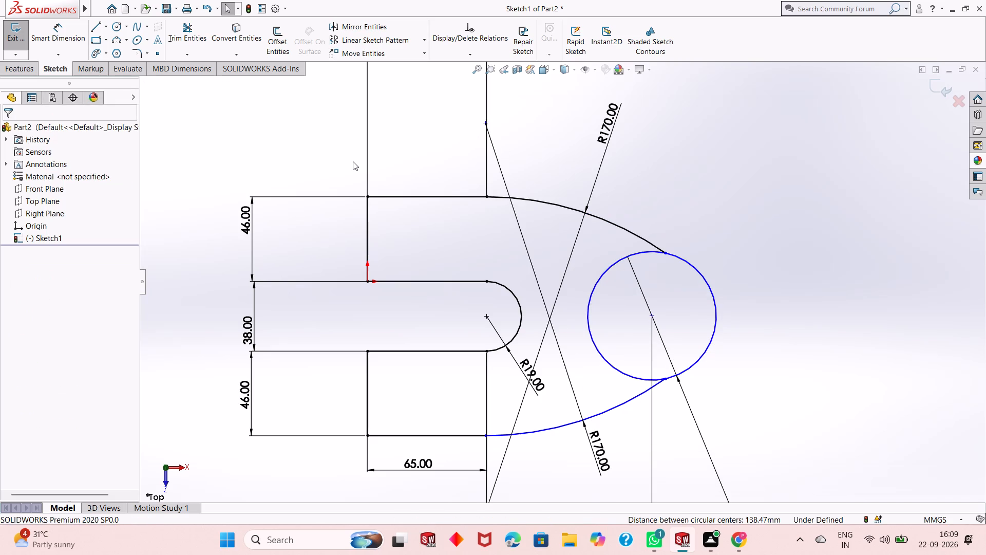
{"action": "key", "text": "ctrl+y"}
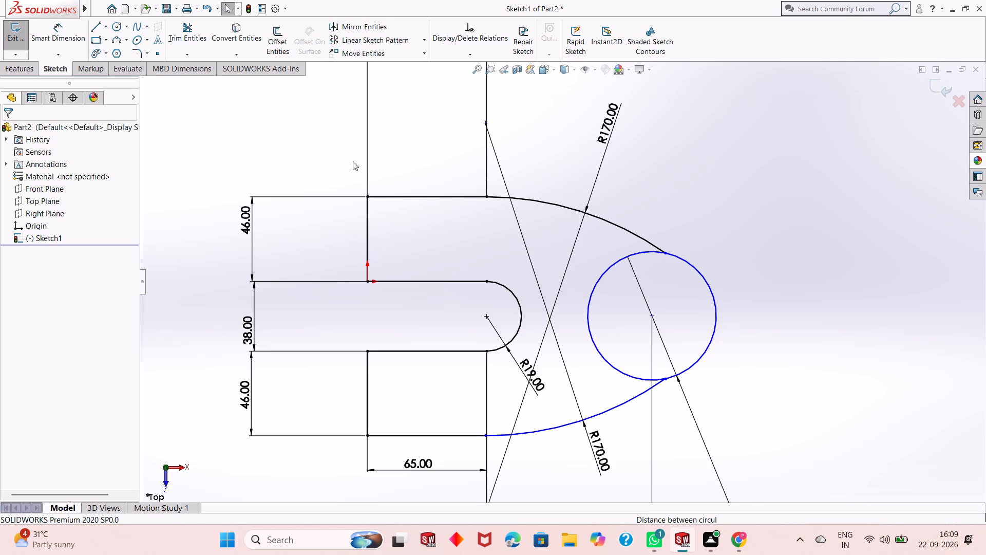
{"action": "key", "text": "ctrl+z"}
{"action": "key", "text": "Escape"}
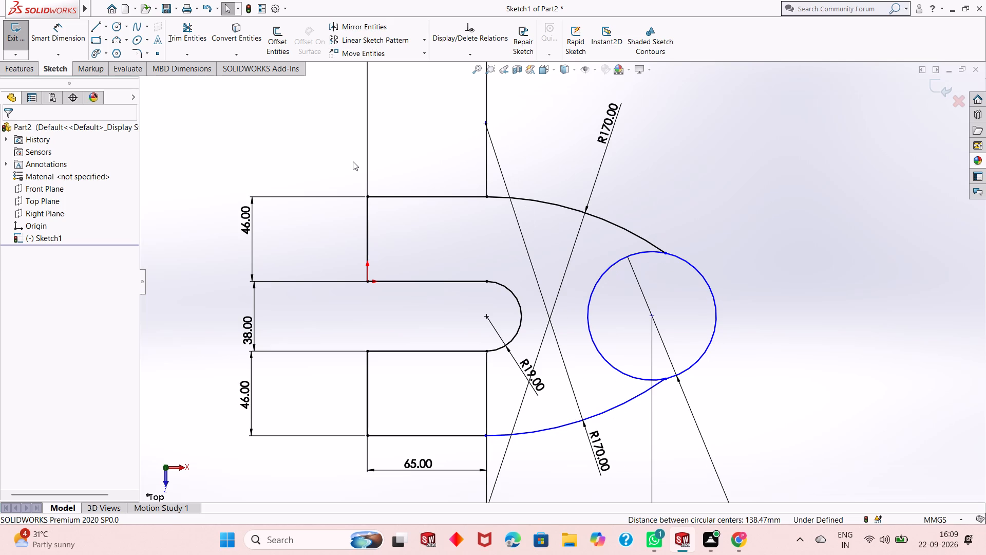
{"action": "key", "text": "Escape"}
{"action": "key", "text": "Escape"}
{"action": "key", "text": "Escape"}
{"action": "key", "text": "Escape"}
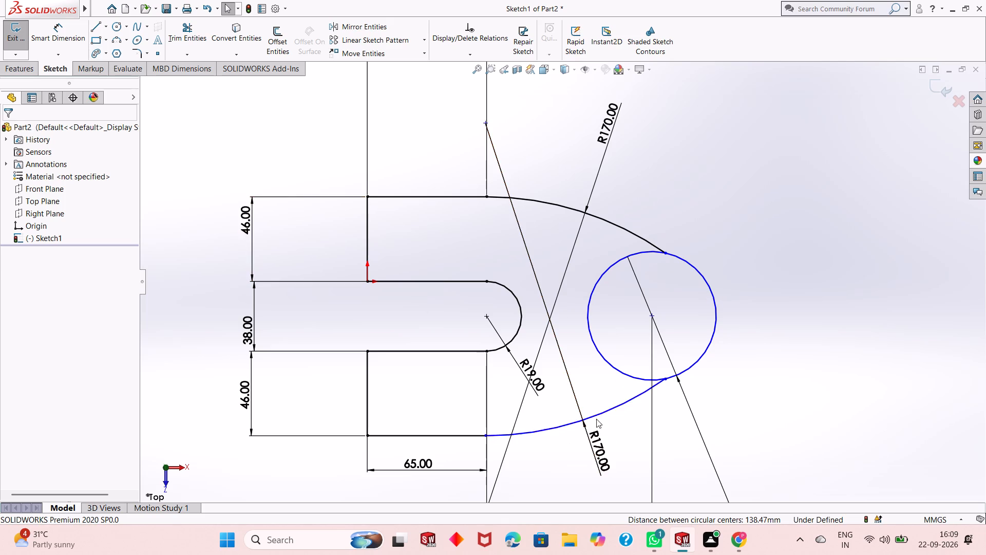
Add a tangent relation between the lower 170 mm arc and the 70 mm circle.
{"action": "left_click", "coordinate": [601, 412]}
{"action": "left_click", "coordinate": [691, 365], "text": "ctrl"}
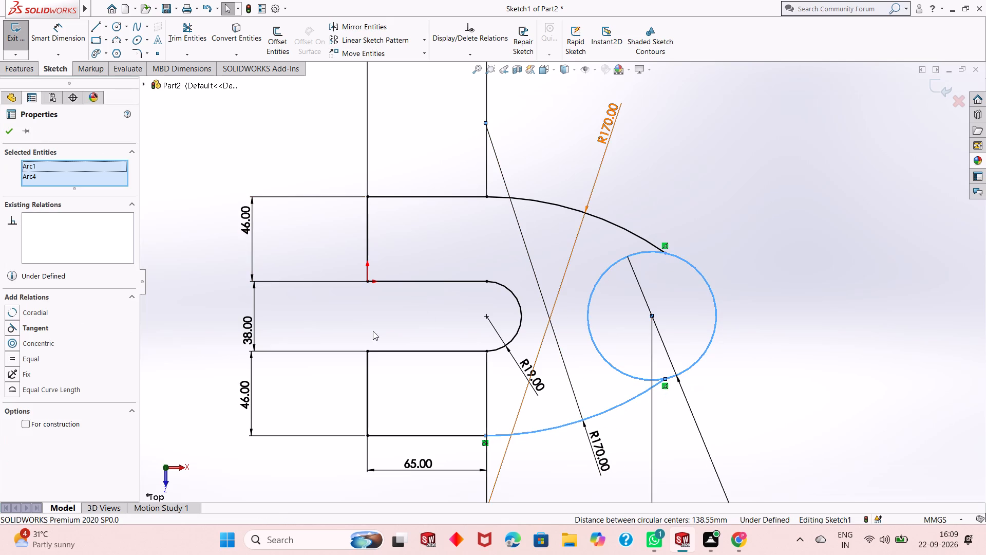
{"action": "left_click", "coordinate": [28, 331]}
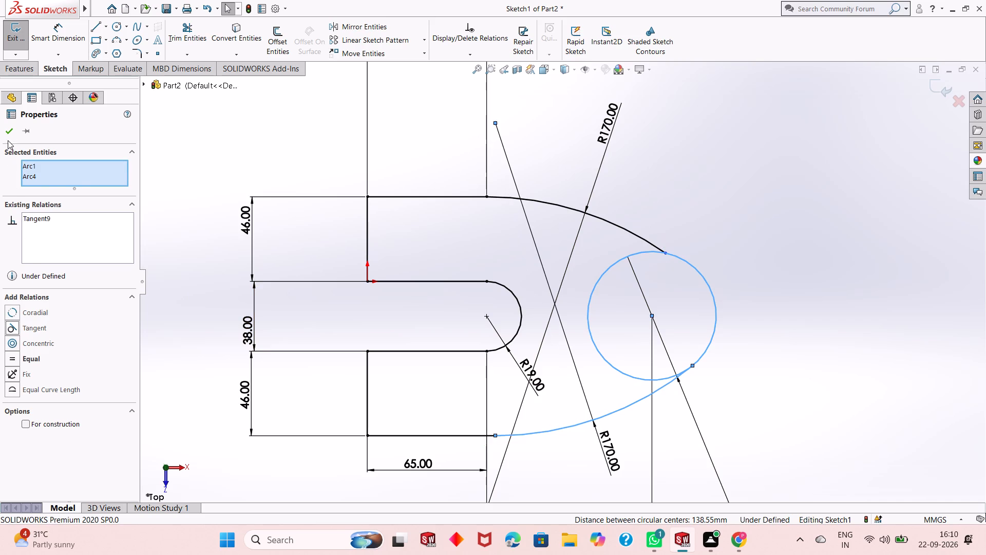
{"action": "left_click", "coordinate": [6, 129]}
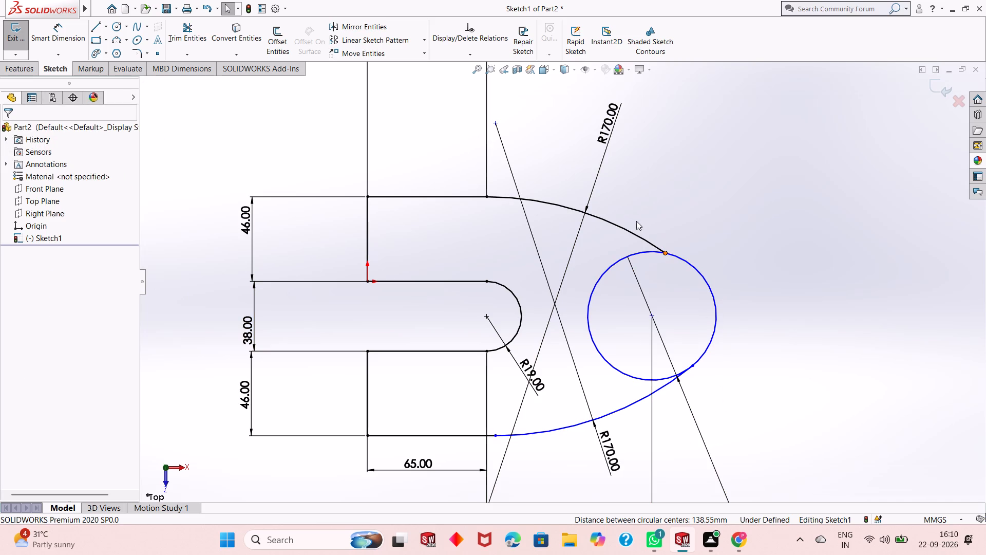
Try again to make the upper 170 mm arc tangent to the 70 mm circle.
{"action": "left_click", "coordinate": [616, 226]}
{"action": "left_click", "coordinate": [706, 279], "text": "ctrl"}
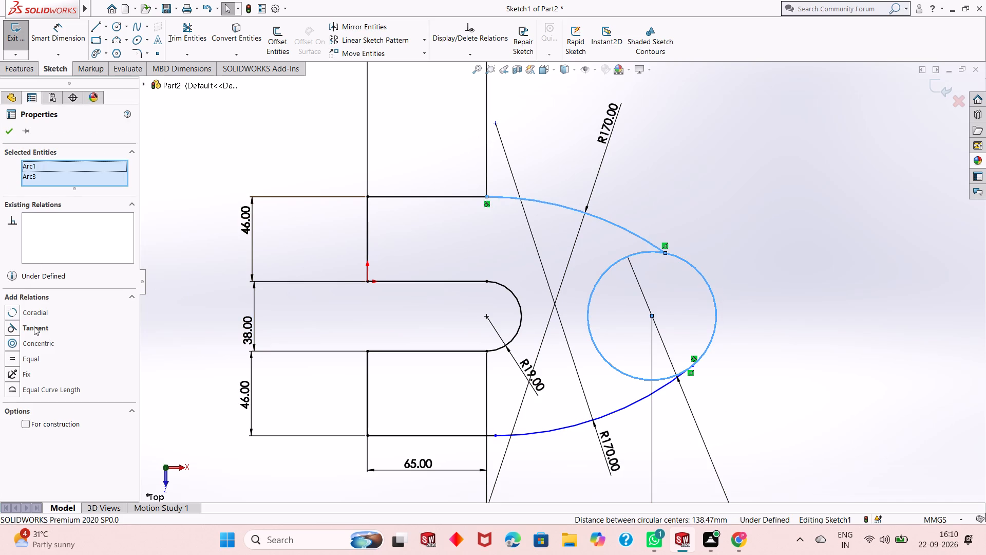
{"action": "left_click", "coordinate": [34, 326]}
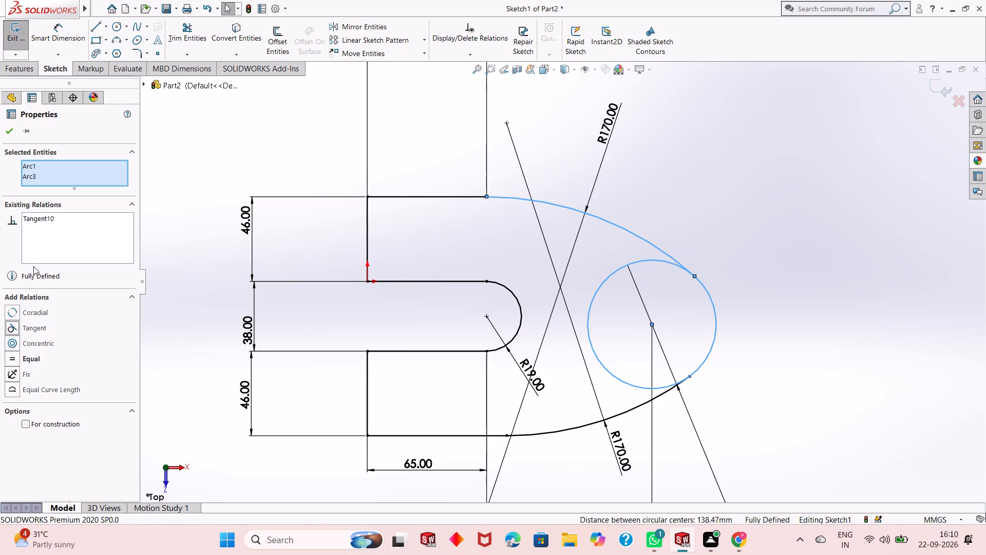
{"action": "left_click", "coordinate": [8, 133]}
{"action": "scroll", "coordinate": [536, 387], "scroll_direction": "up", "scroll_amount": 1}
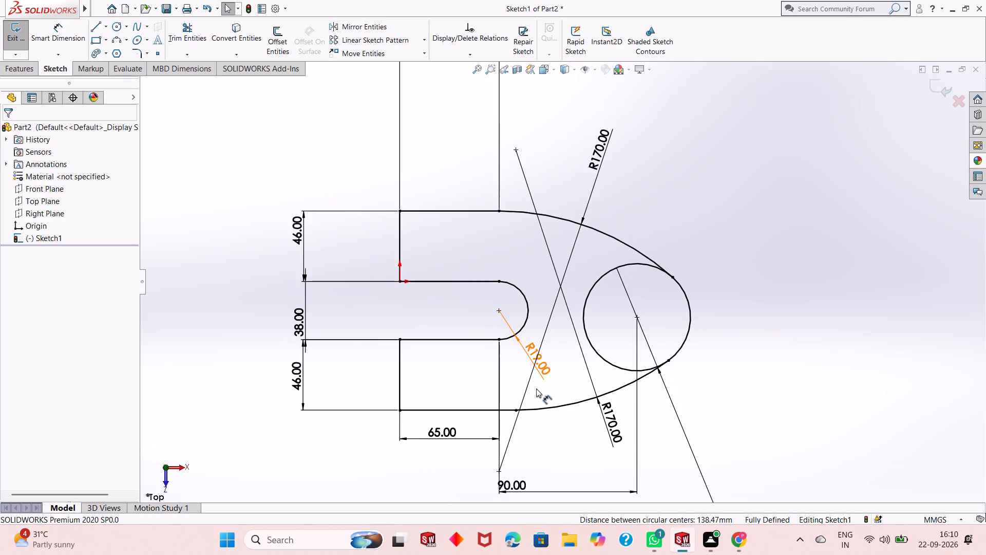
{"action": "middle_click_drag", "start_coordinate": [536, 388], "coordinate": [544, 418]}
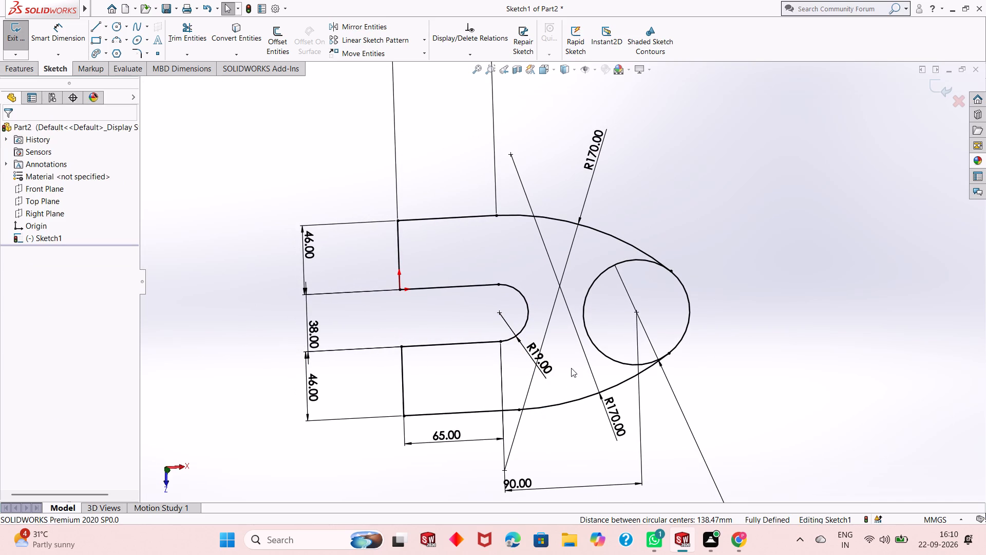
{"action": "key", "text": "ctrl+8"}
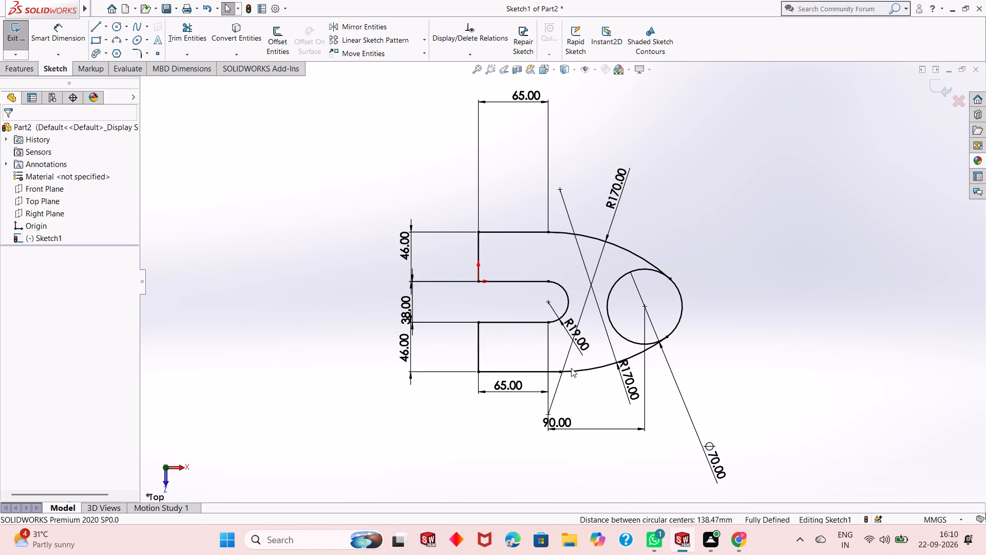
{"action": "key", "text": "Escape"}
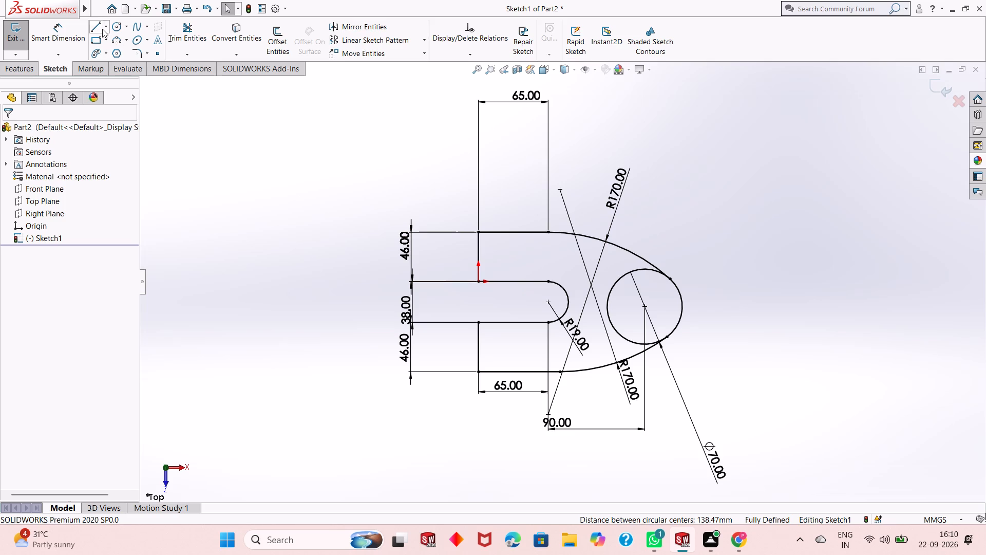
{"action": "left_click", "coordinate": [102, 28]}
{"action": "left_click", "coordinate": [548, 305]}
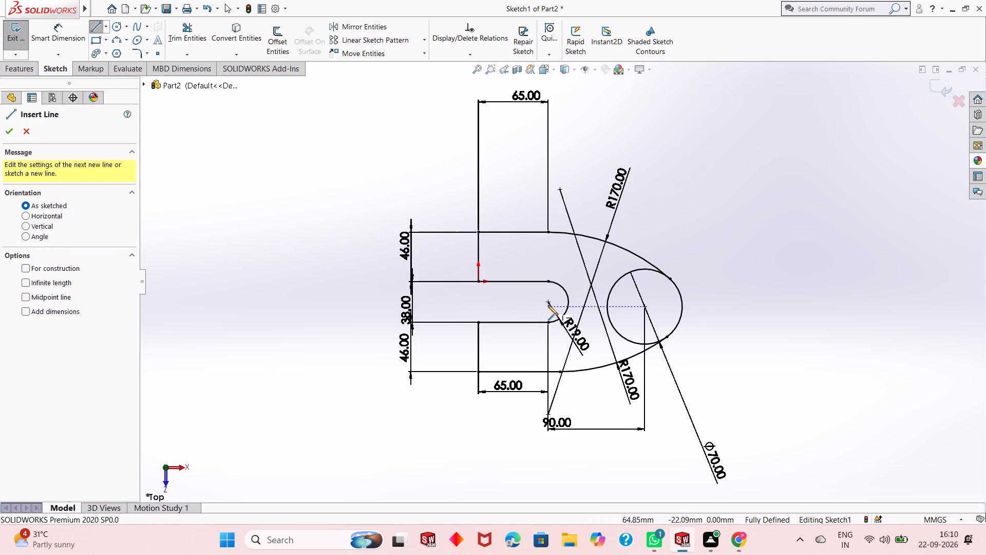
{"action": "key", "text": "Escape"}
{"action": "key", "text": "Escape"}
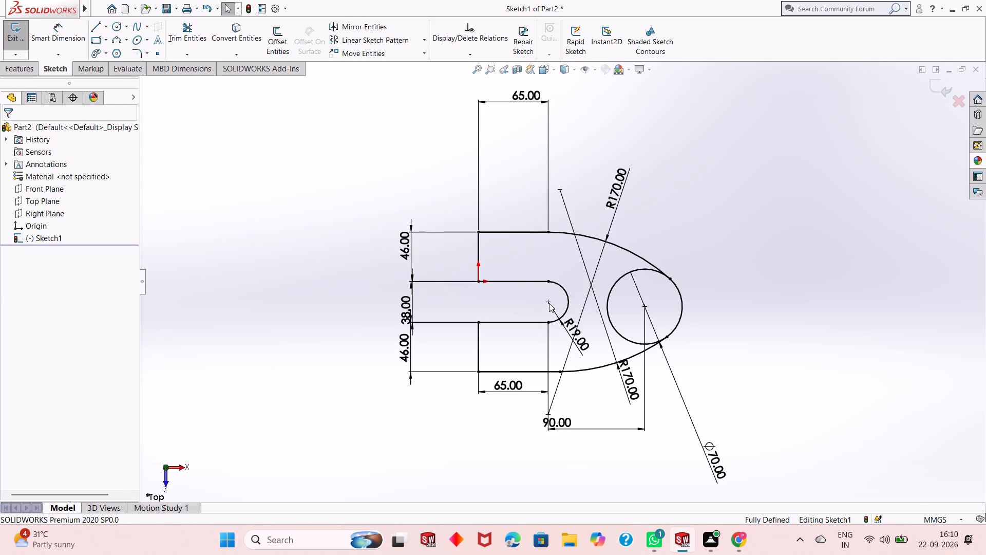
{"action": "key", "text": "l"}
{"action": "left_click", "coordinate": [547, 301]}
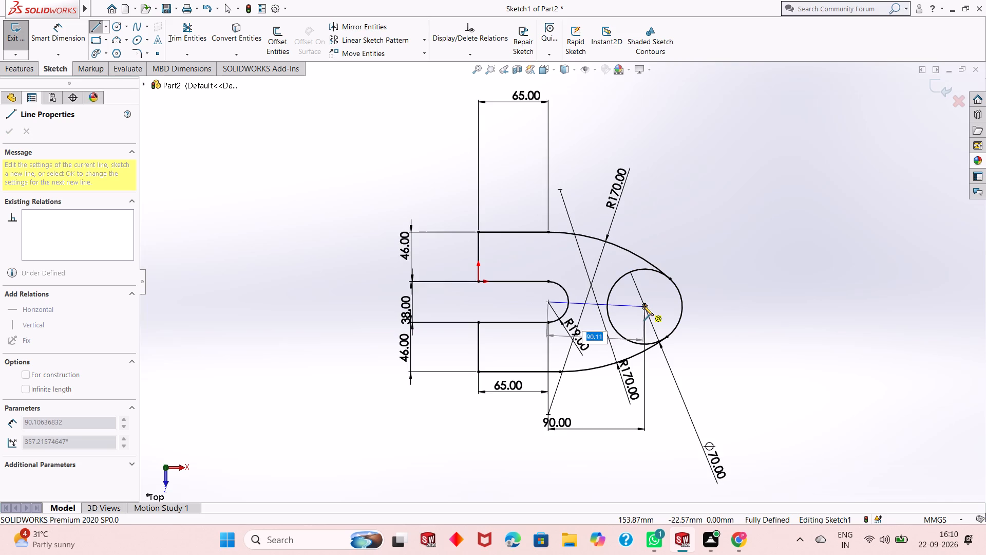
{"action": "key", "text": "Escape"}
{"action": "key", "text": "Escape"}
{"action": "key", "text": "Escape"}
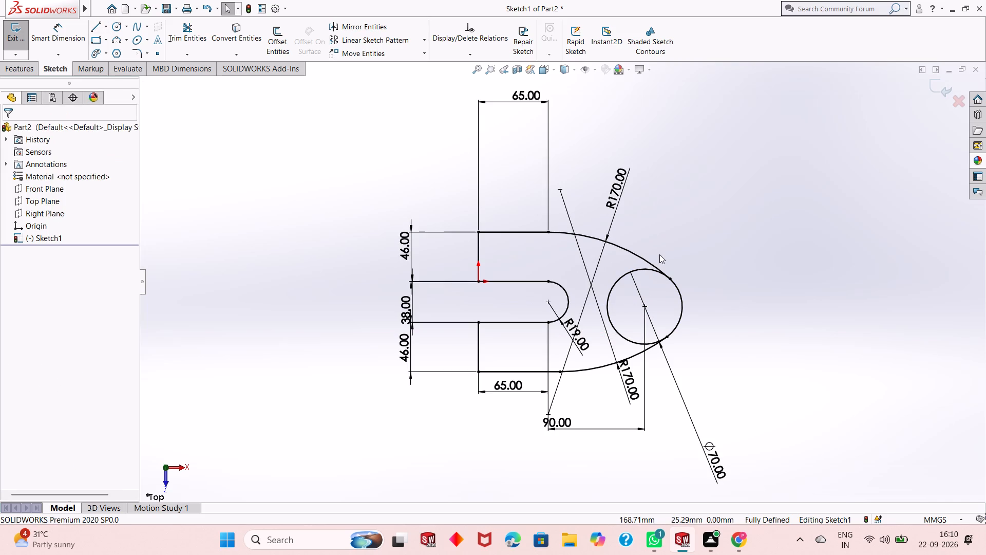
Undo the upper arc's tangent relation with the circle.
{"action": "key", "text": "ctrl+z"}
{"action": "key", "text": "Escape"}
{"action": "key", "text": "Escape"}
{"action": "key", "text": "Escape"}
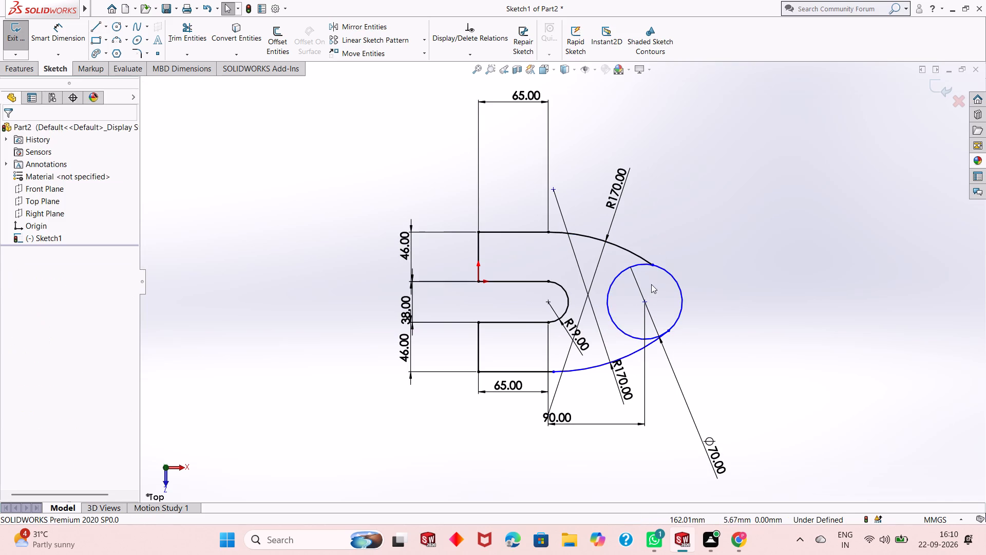
Dimension the vertical distance between the 70 mm circle's center and the origin as 19 mm.
{"action": "scroll", "coordinate": [650, 302], "scroll_direction": "down", "scroll_amount": 2}
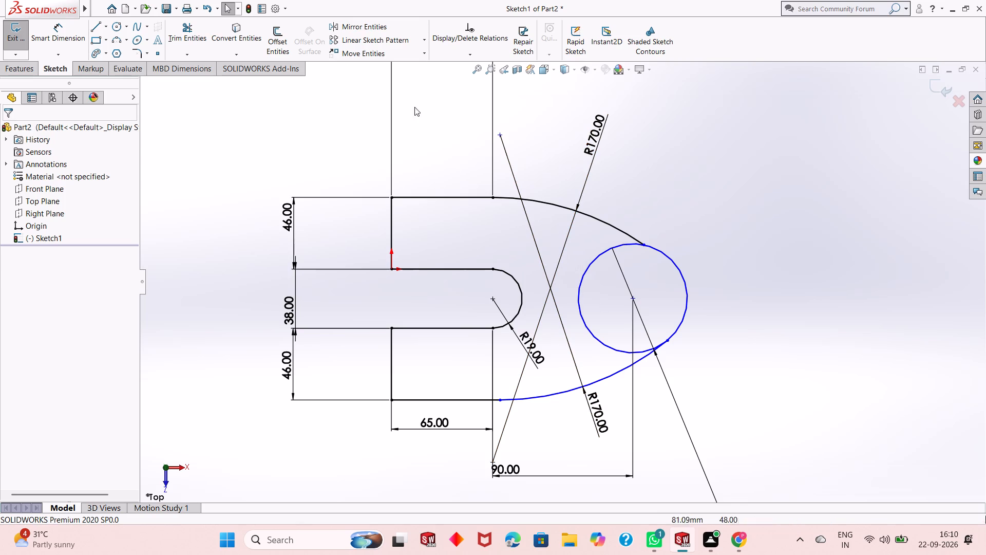
{"action": "left_click", "coordinate": [56, 30]}
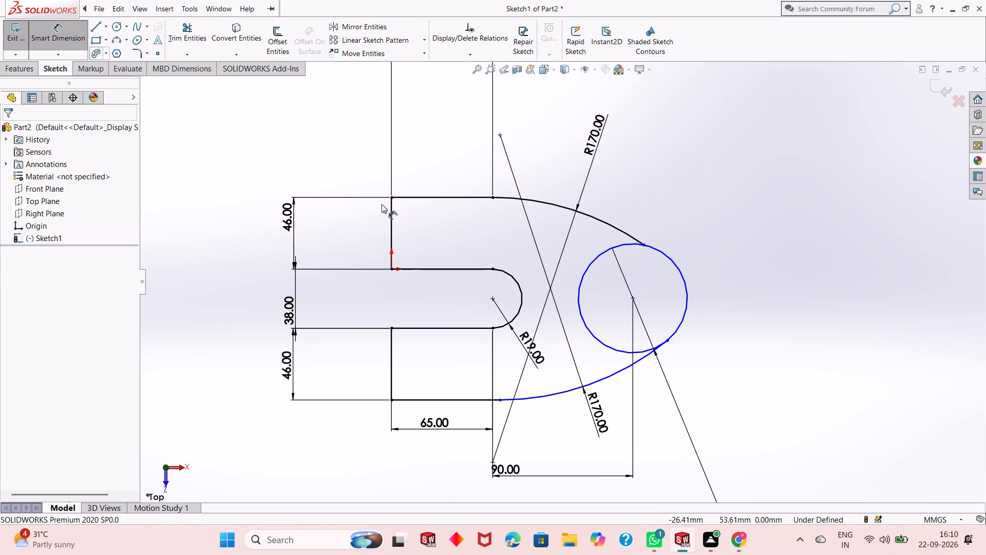
{"action": "left_click", "coordinate": [632, 298]}
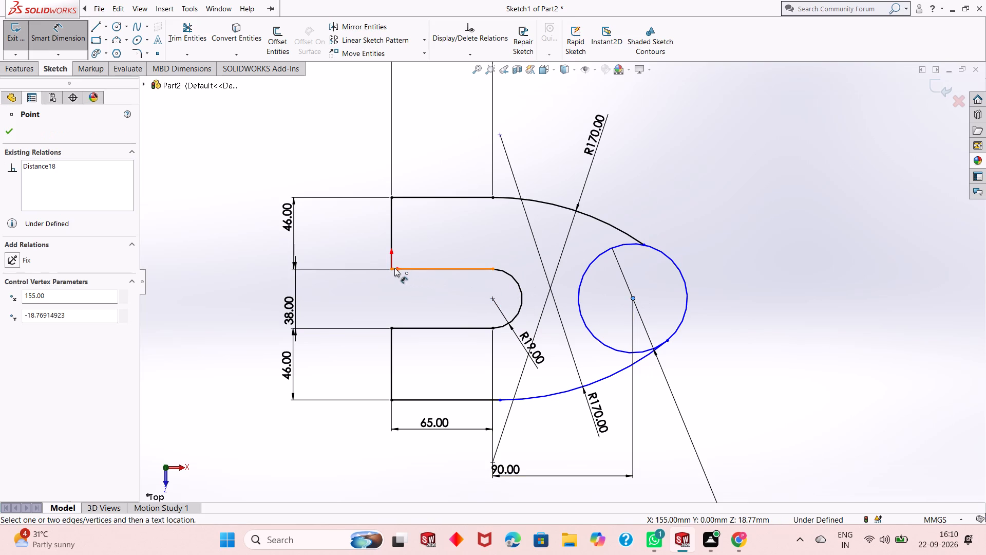
{"action": "left_click", "coordinate": [392, 268]}
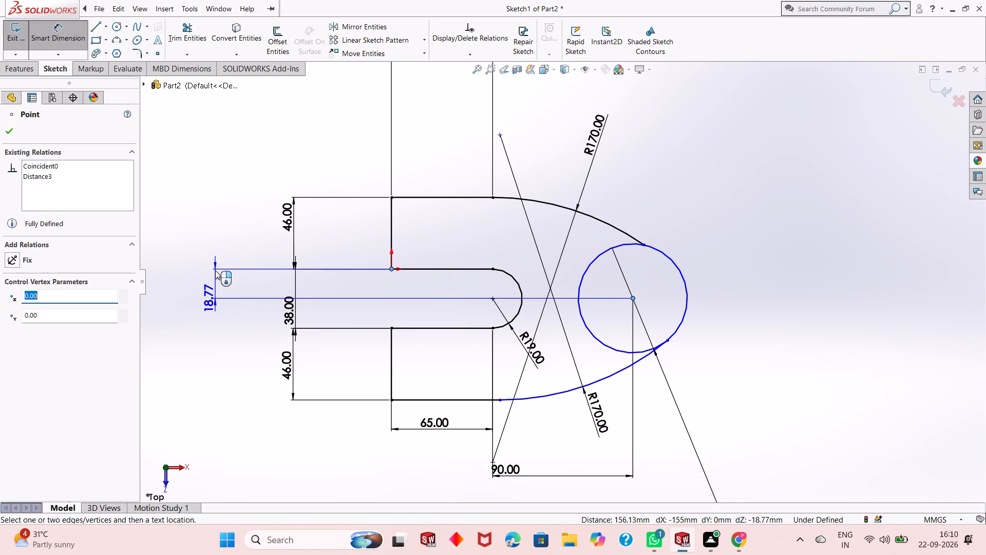
{"action": "left_click", "coordinate": [215, 270]}
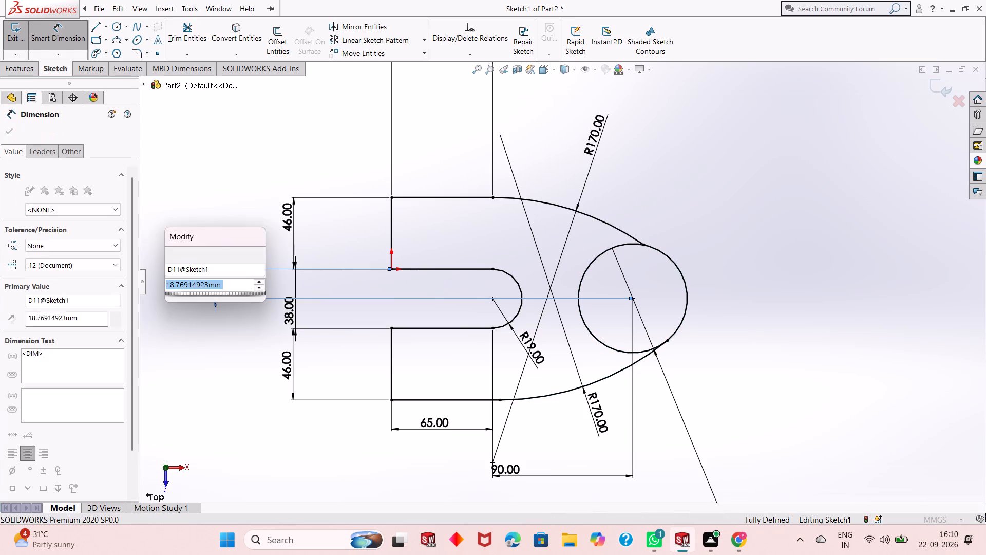
{"action": "type", "text": "19"}
{"action": "key", "text": "Return"}
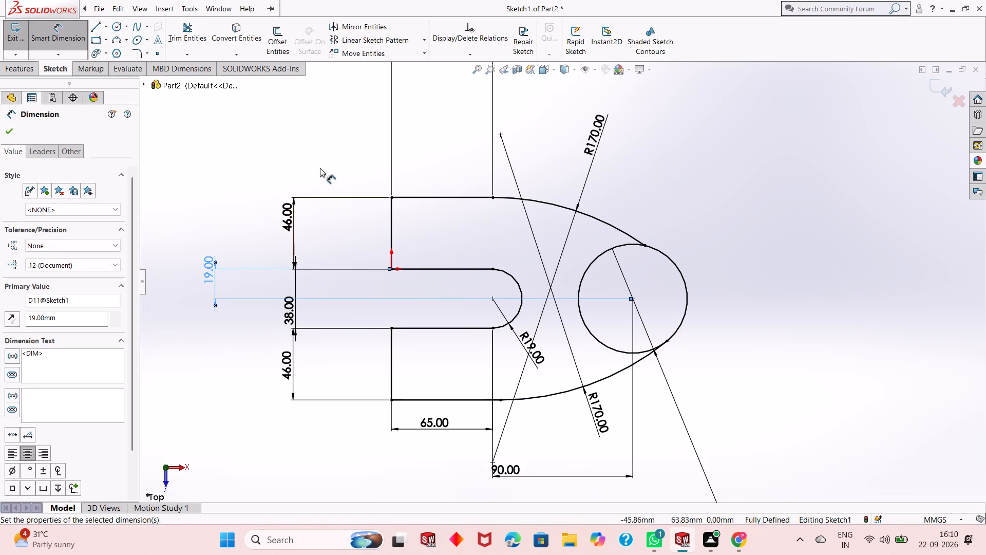
{"action": "right_click", "coordinate": [320, 168]}
{"action": "left_click", "coordinate": [342, 198]}
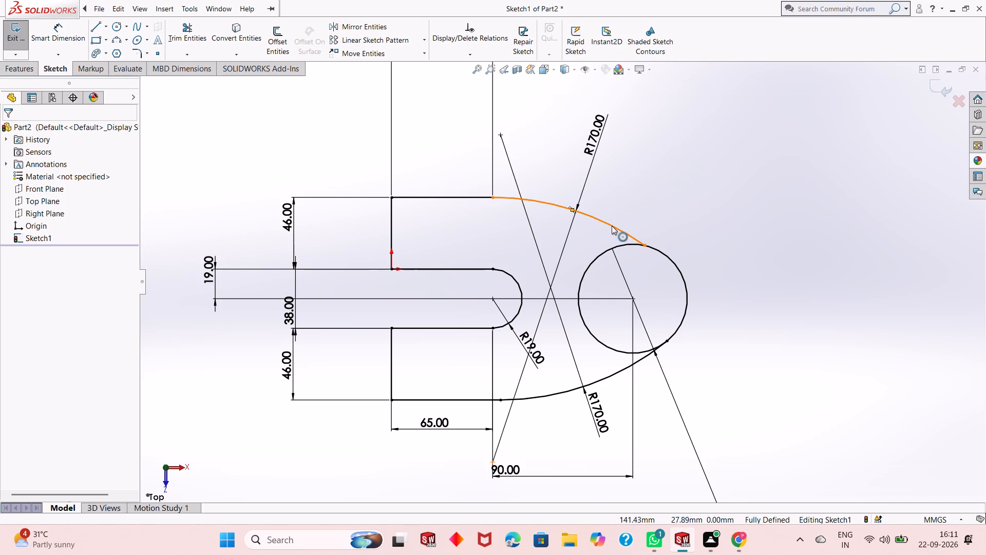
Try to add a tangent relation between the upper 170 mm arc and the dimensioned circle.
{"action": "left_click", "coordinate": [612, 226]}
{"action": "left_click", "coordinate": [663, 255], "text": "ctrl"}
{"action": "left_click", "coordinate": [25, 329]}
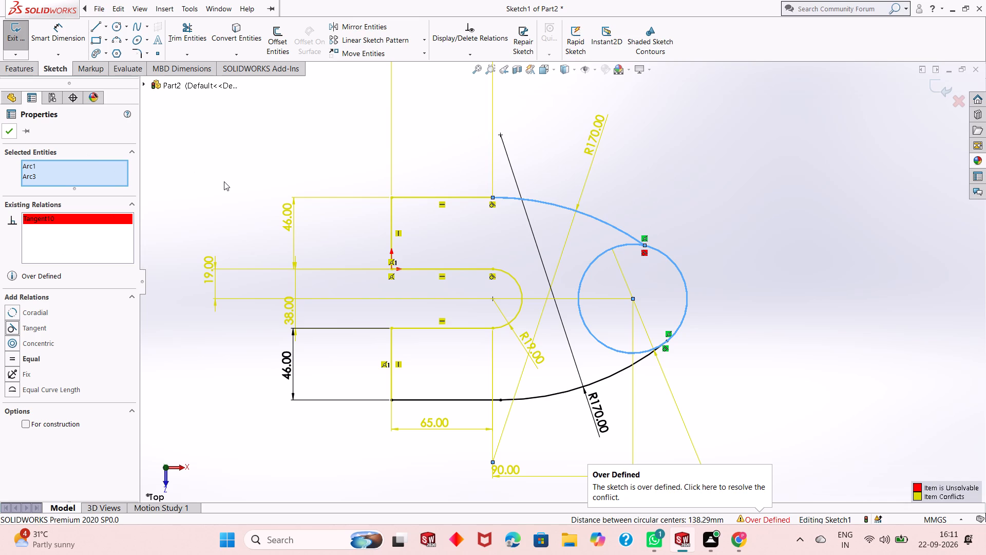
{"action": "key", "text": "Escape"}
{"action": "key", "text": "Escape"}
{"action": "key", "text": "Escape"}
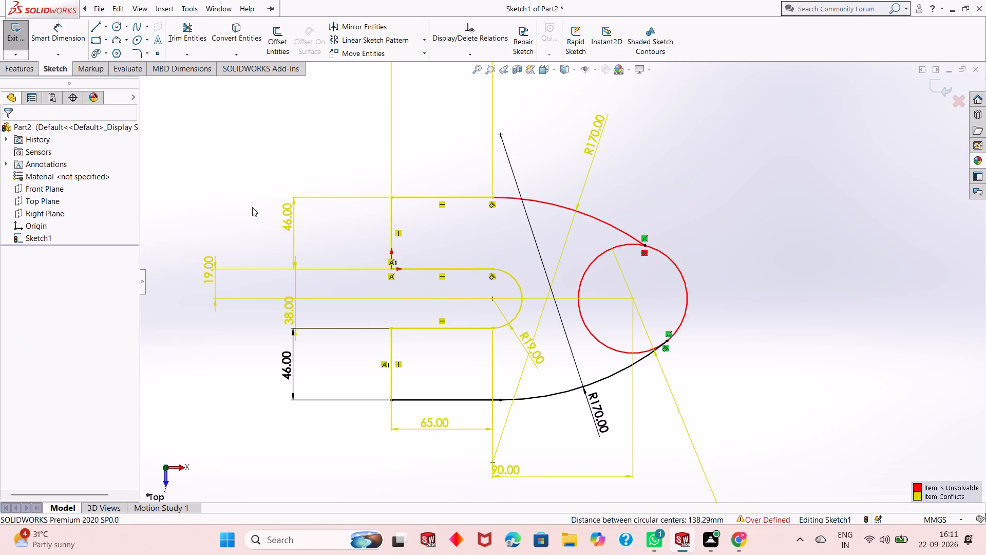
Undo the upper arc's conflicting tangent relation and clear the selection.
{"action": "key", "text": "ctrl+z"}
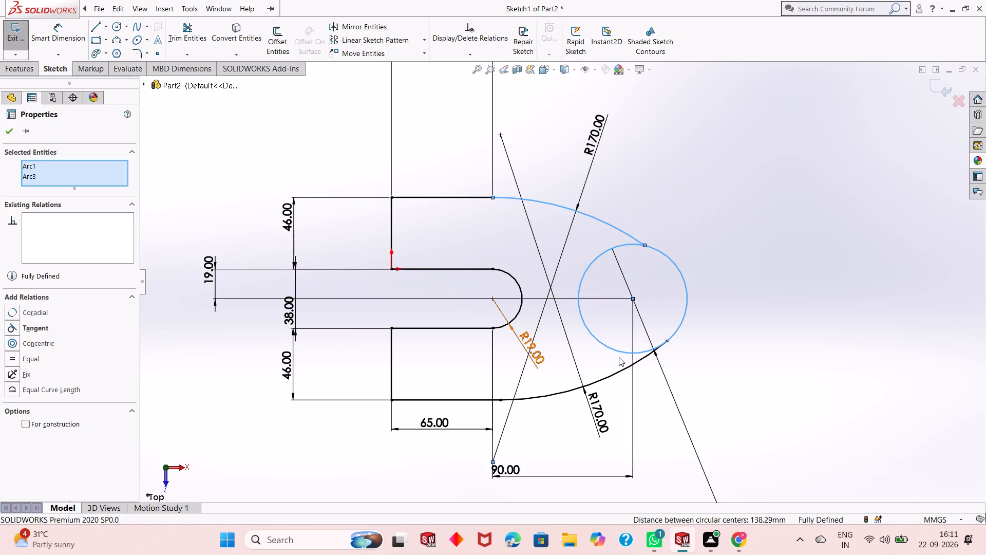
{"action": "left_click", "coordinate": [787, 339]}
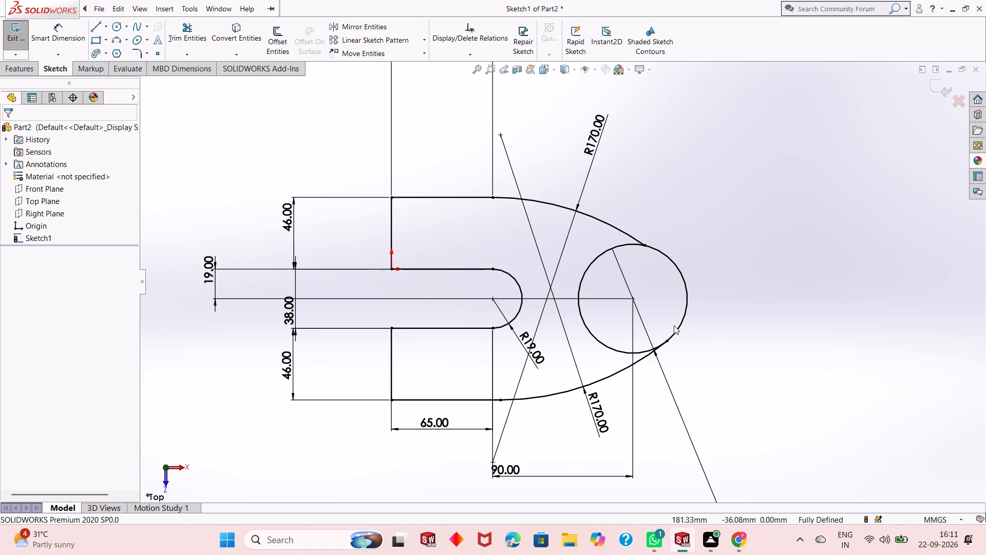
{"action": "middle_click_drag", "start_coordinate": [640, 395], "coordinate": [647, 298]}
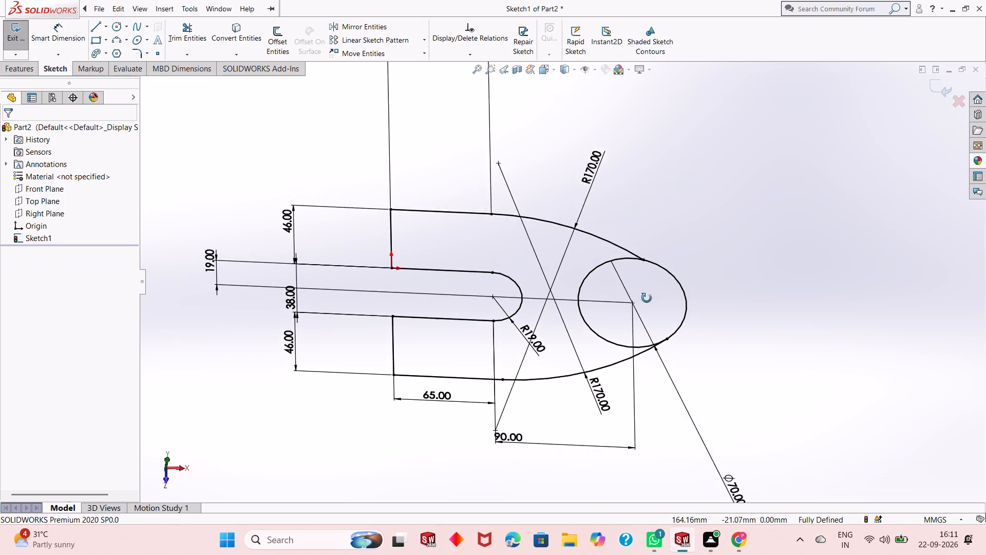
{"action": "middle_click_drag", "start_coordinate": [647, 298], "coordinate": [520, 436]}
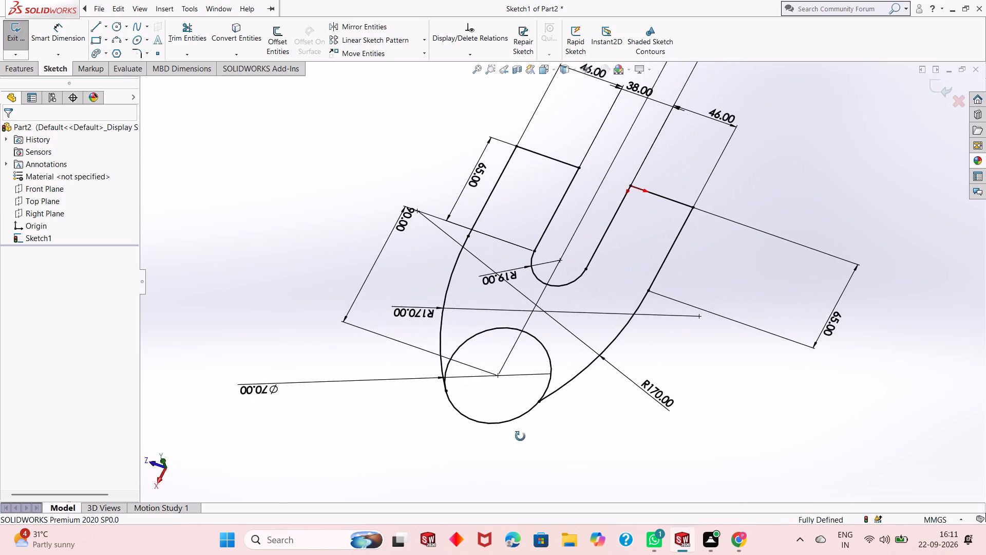
Examine where the two 170 mm arcs meet the 70 mm circle from several viewing angles.
{"action": "middle_click_drag", "start_coordinate": [520, 436], "coordinate": [528, 454]}
{"action": "middle_click_drag", "start_coordinate": [586, 391], "coordinate": [588, 414]}
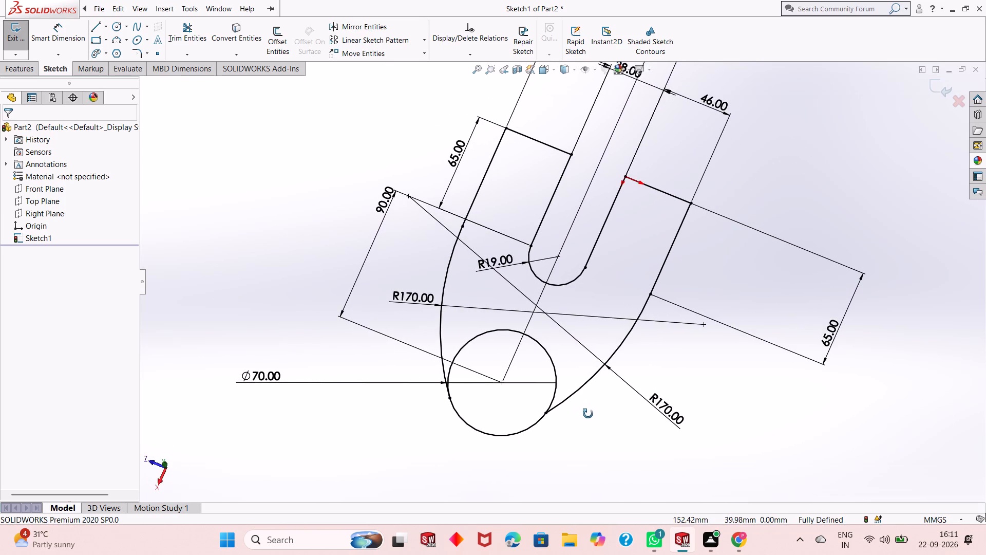
{"action": "middle_click_drag", "start_coordinate": [588, 414], "coordinate": [690, 350]}
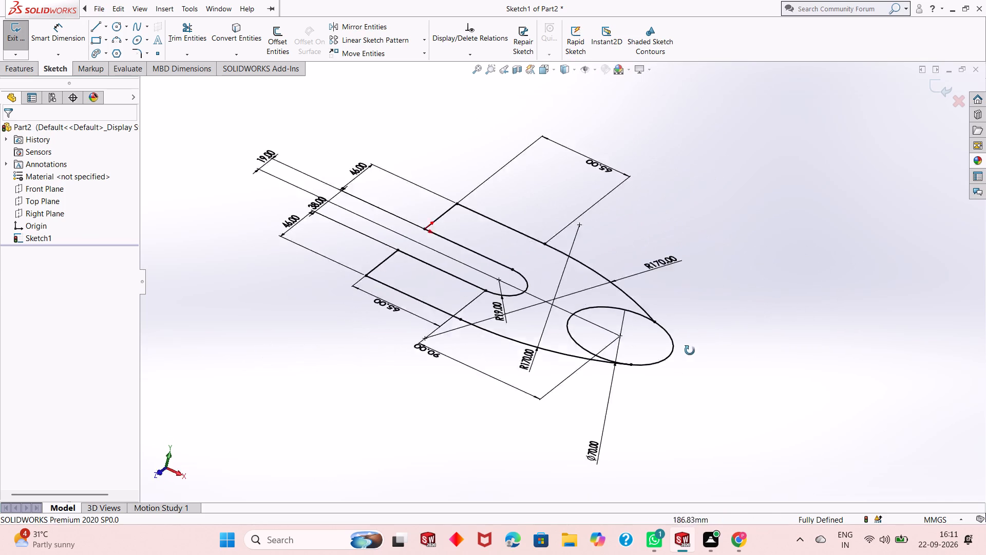
{"action": "middle_click_drag", "start_coordinate": [690, 350], "coordinate": [690, 390]}
{"action": "middle_click_drag", "start_coordinate": [690, 390], "coordinate": [727, 294]}
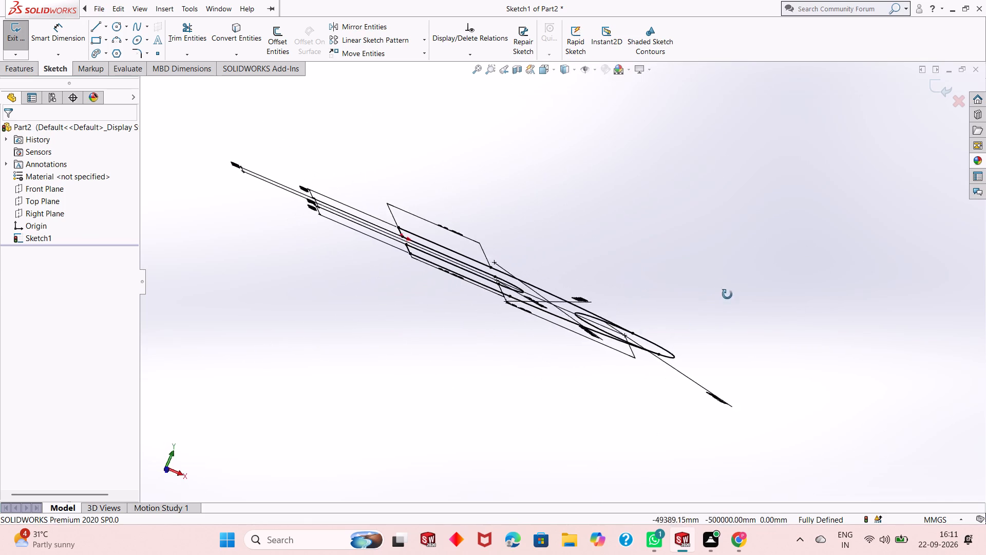
{"action": "middle_click_drag", "start_coordinate": [727, 294], "coordinate": [661, 345]}
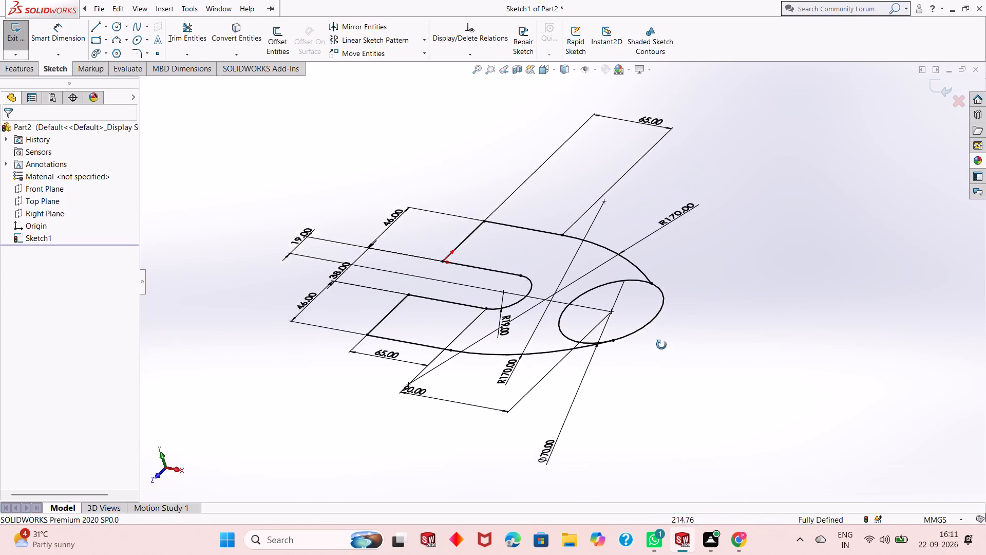
{"action": "middle_click_drag", "start_coordinate": [661, 345], "coordinate": [675, 417]}
{"action": "scroll", "coordinate": [527, 299], "scroll_direction": "down", "scroll_amount": 4}
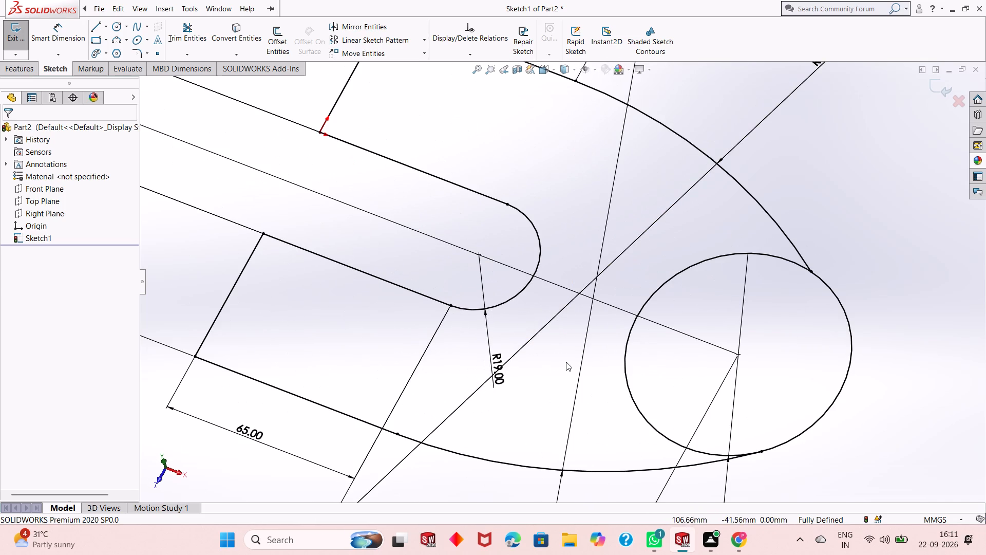
{"action": "middle_click_drag", "start_coordinate": [570, 362], "coordinate": [570, 333]}
{"action": "scroll", "coordinate": [571, 333], "scroll_direction": "up", "scroll_amount": 3}
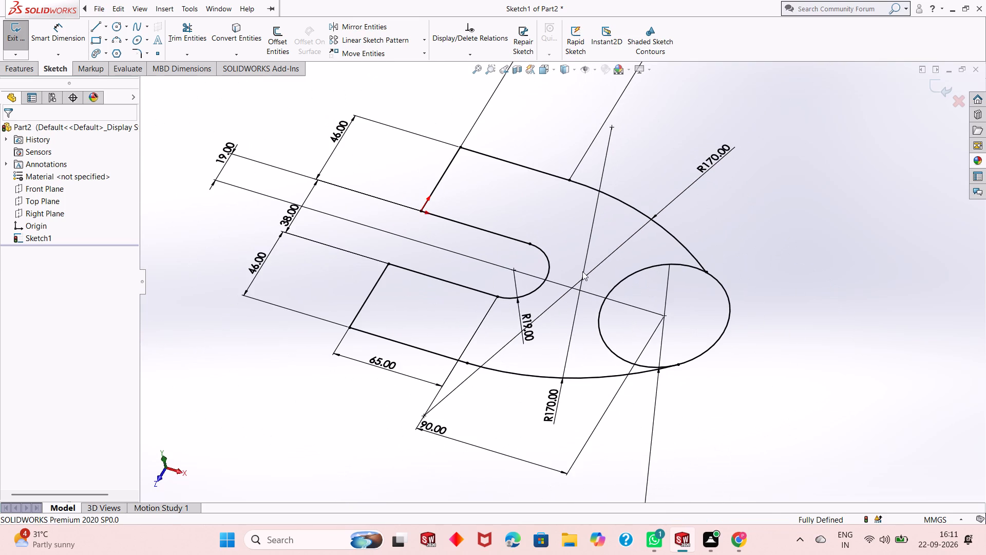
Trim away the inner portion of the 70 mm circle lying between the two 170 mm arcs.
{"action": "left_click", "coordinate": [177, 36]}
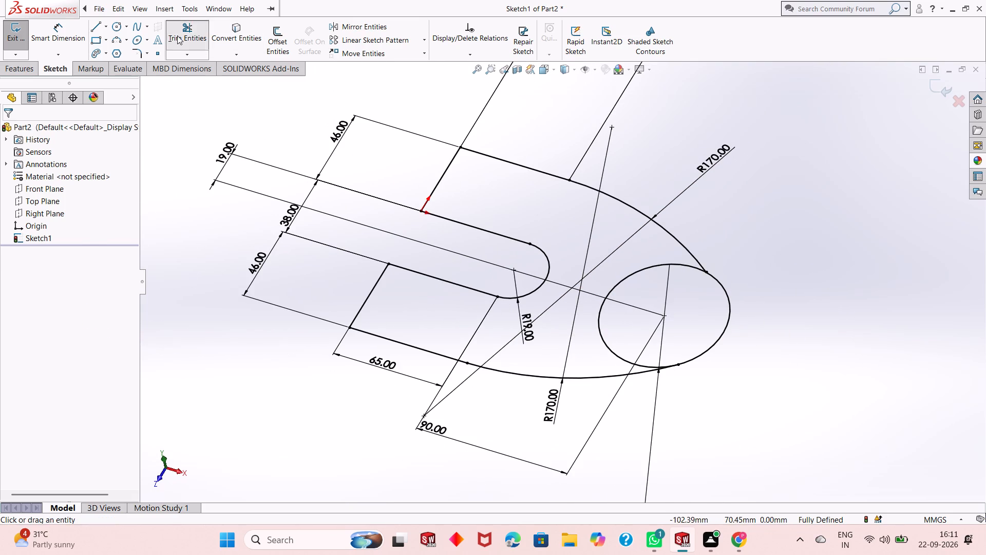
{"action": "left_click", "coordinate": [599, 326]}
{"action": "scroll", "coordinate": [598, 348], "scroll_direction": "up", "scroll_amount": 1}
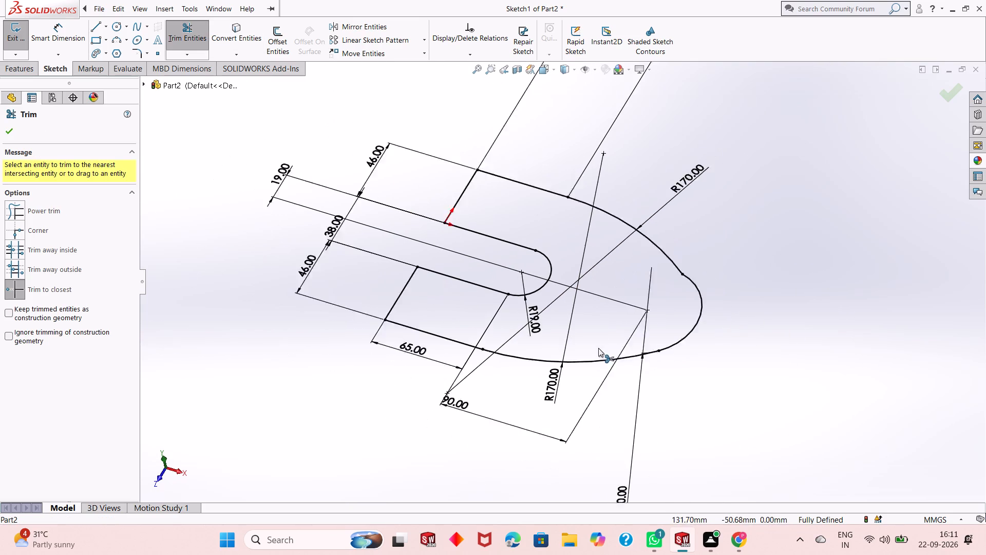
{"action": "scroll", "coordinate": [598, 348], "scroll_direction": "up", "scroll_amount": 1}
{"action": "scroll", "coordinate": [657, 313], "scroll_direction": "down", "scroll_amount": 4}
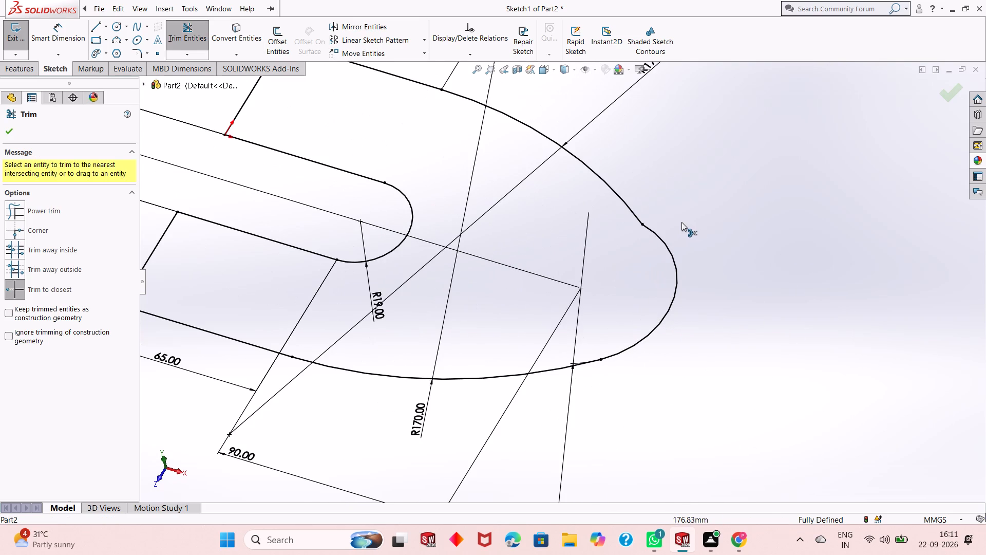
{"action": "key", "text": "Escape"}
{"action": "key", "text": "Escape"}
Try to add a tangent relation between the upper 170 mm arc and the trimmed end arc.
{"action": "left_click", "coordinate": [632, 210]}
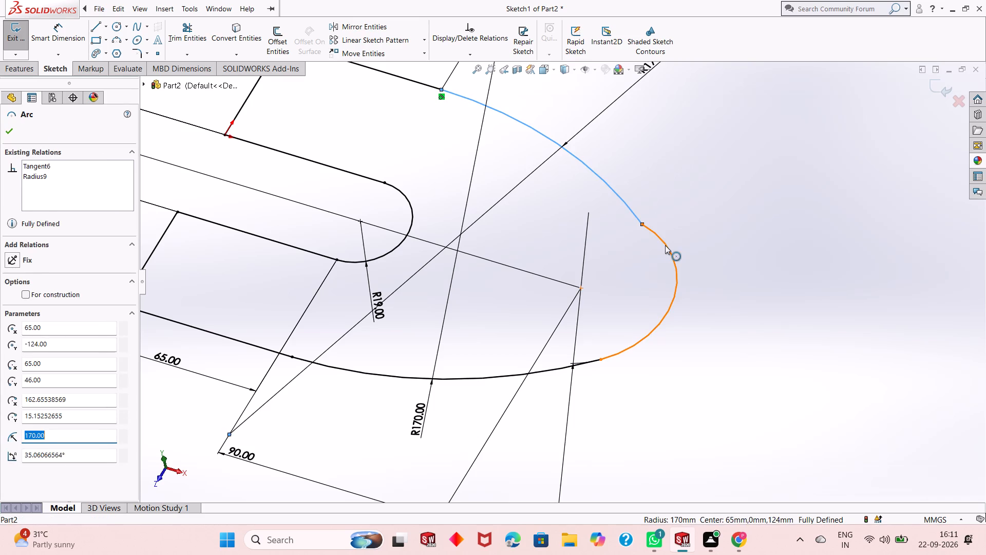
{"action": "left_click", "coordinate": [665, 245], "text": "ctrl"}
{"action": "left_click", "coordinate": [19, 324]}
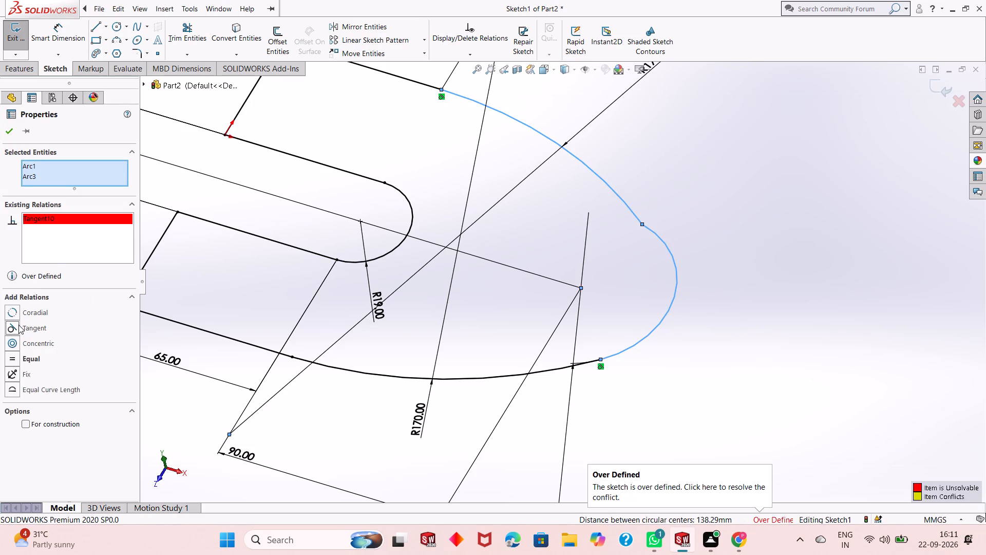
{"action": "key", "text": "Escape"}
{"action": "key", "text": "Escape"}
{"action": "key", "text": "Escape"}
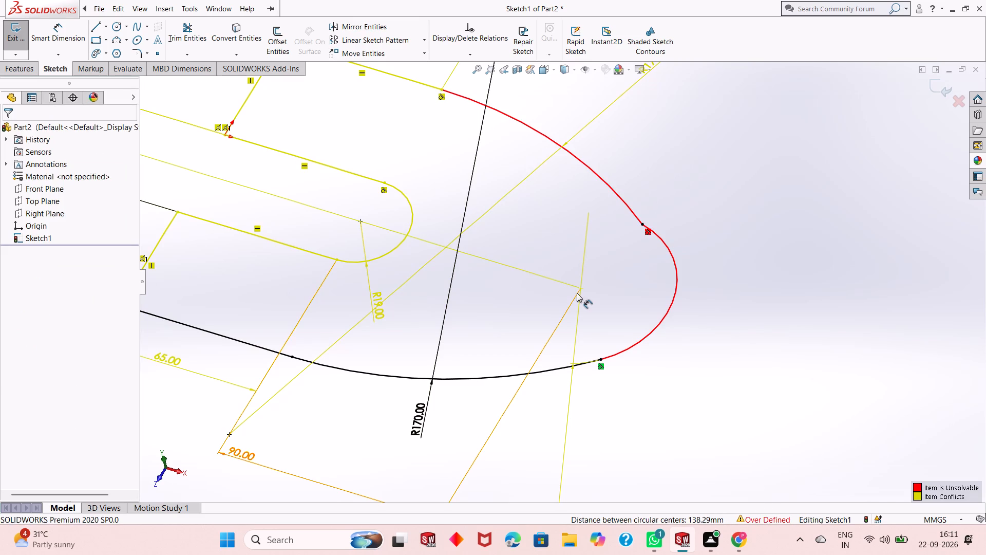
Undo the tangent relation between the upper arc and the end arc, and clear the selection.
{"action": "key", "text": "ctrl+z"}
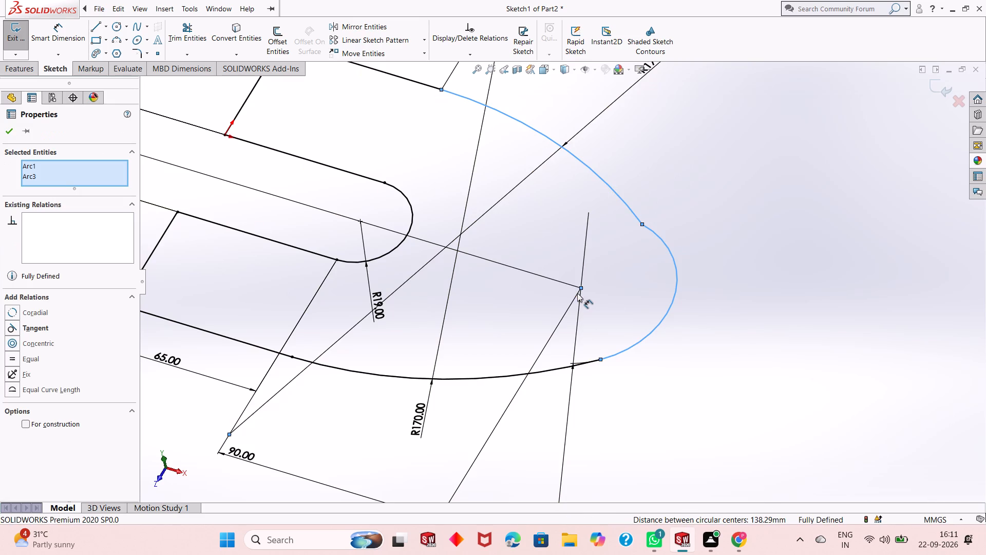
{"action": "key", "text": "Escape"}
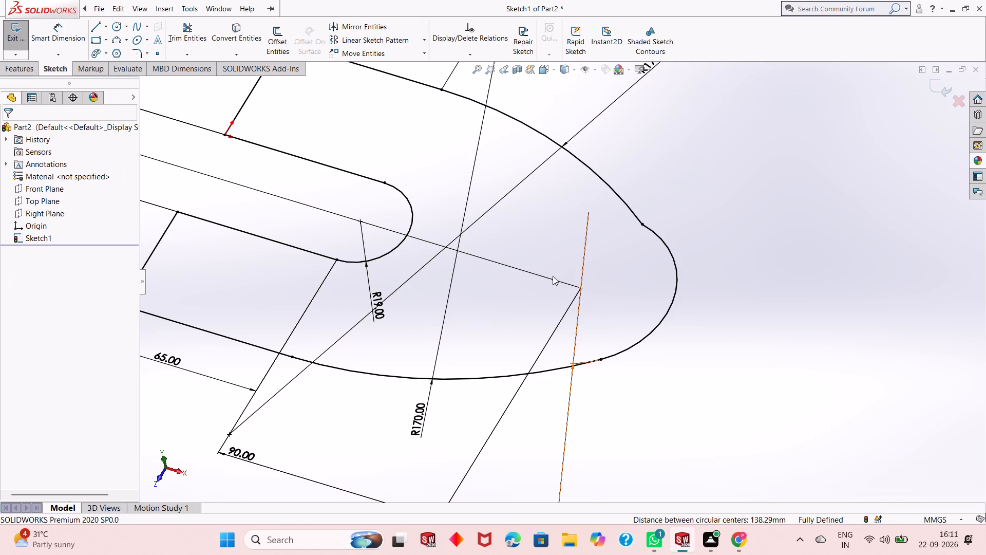
Examine the junctions between the two 170 mm arcs and the trimmed end arc from different angles.
{"action": "scroll", "coordinate": [475, 281], "scroll_direction": "up", "scroll_amount": 4}
{"action": "scroll", "coordinate": [337, 173], "scroll_direction": "down", "scroll_amount": 2}
{"action": "middle_click_drag", "start_coordinate": [567, 347], "coordinate": [565, 302]}
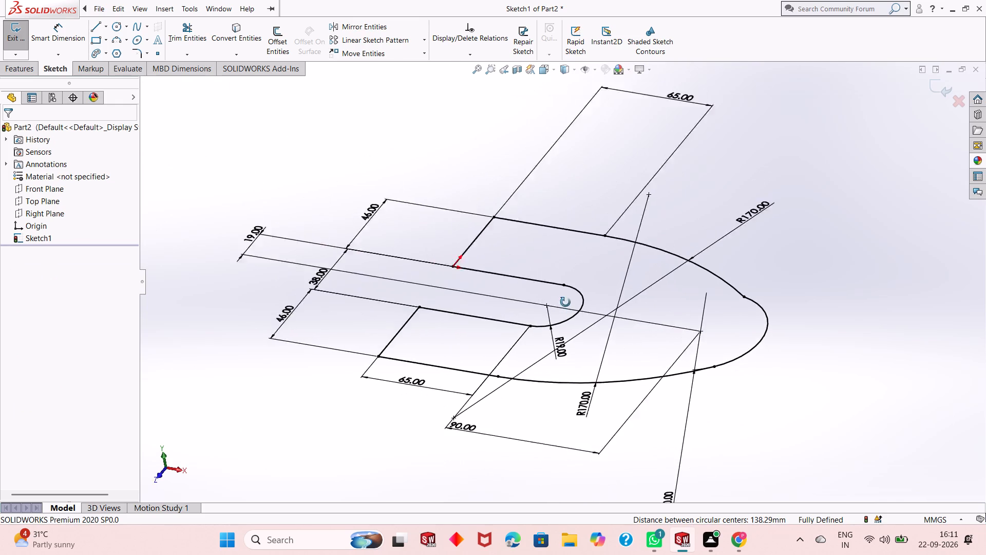
{"action": "middle_click_drag", "start_coordinate": [565, 302], "coordinate": [565, 286]}
{"action": "scroll", "coordinate": [654, 323], "scroll_direction": "down", "scroll_amount": 1}
{"action": "middle_click_drag", "start_coordinate": [652, 341], "coordinate": [657, 391]}
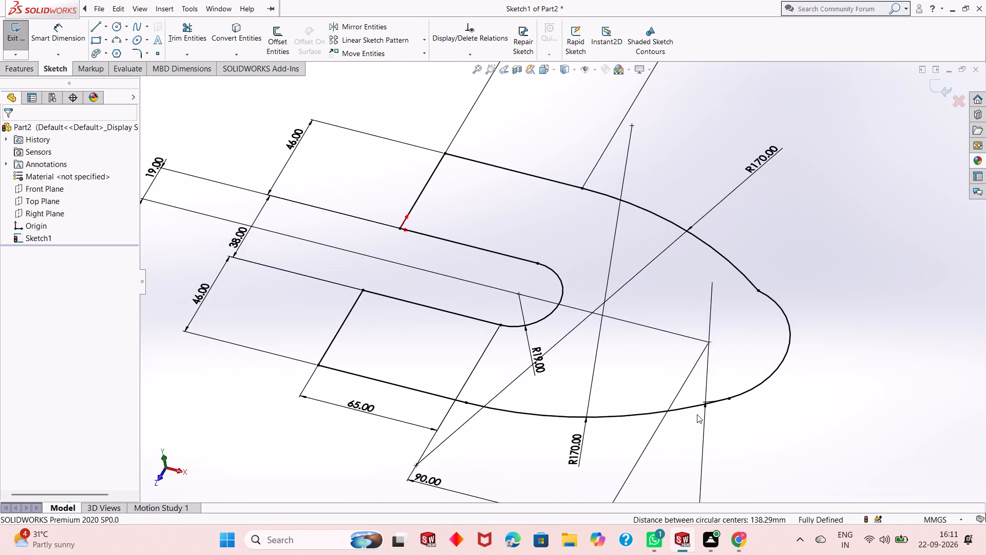
{"action": "scroll", "coordinate": [697, 414], "scroll_direction": "down", "scroll_amount": 3}
{"action": "scroll", "coordinate": [732, 388], "scroll_direction": "down", "scroll_amount": 2}
{"action": "scroll", "coordinate": [686, 342], "scroll_direction": "down", "scroll_amount": 2}
{"action": "scroll", "coordinate": [686, 342], "scroll_direction": "up", "scroll_amount": 3}
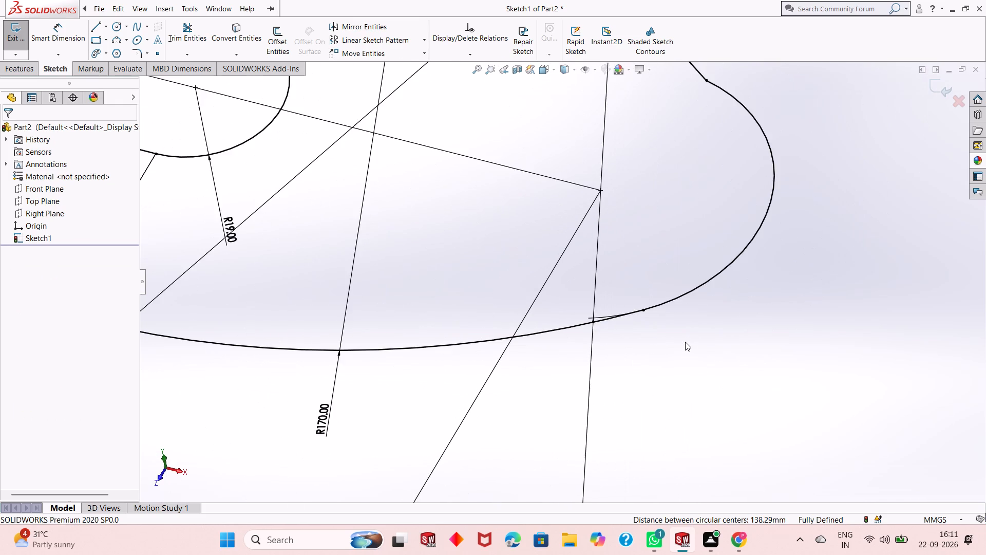
{"action": "scroll", "coordinate": [666, 327], "scroll_direction": "up", "scroll_amount": 5}
{"action": "scroll", "coordinate": [468, 150], "scroll_direction": "down", "scroll_amount": 2}
{"action": "scroll", "coordinate": [543, 252], "scroll_direction": "up", "scroll_amount": 2}
{"action": "middle_click_drag", "start_coordinate": [569, 293], "coordinate": [572, 247]}
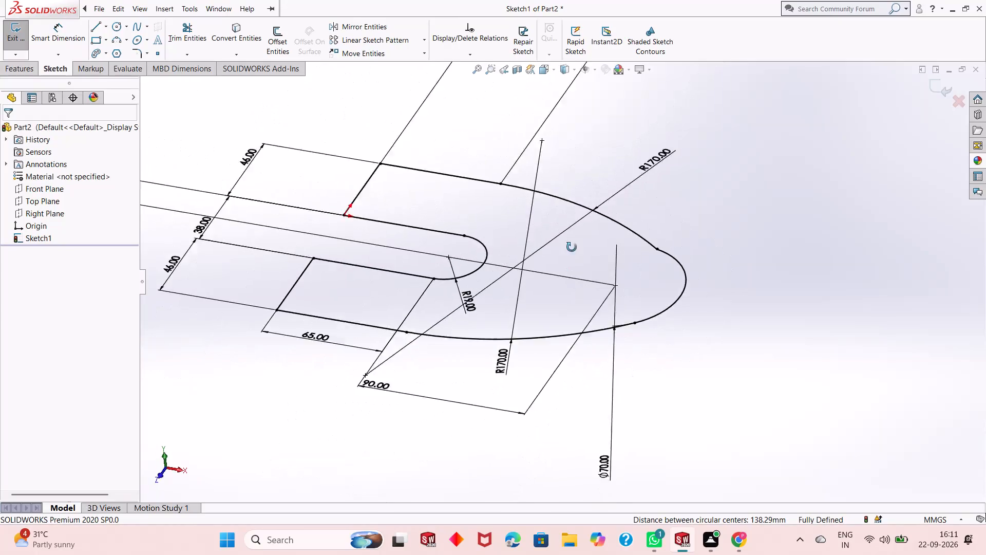
{"action": "middle_click_drag", "start_coordinate": [572, 247], "coordinate": [527, 323]}
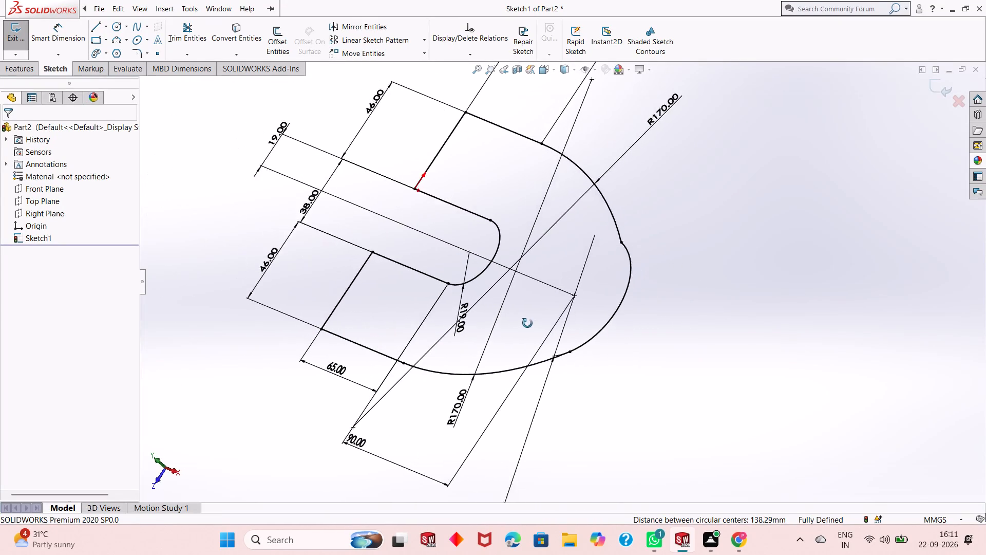
{"action": "middle_click_drag", "start_coordinate": [527, 323], "coordinate": [617, 236]}
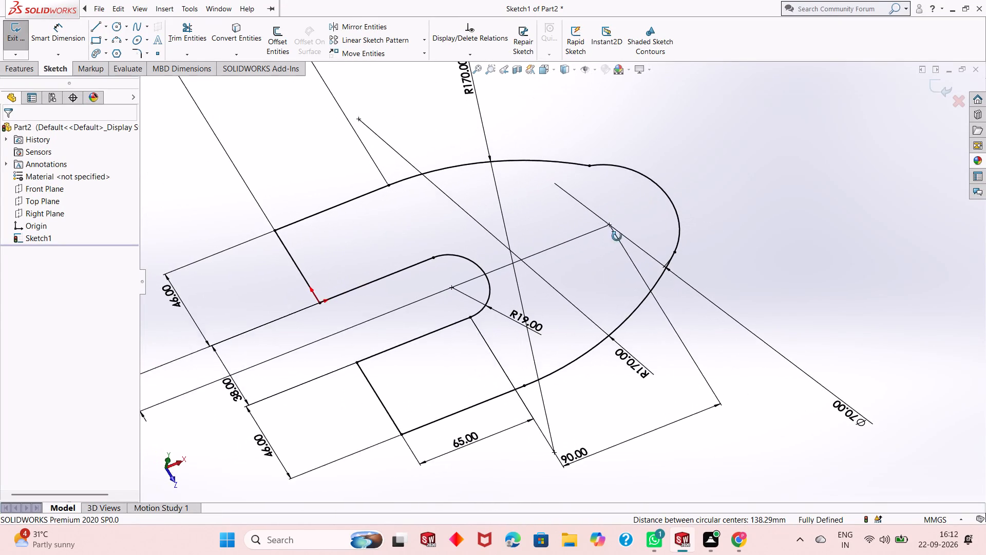
{"action": "middle_click_drag", "start_coordinate": [617, 236], "coordinate": [603, 297]}
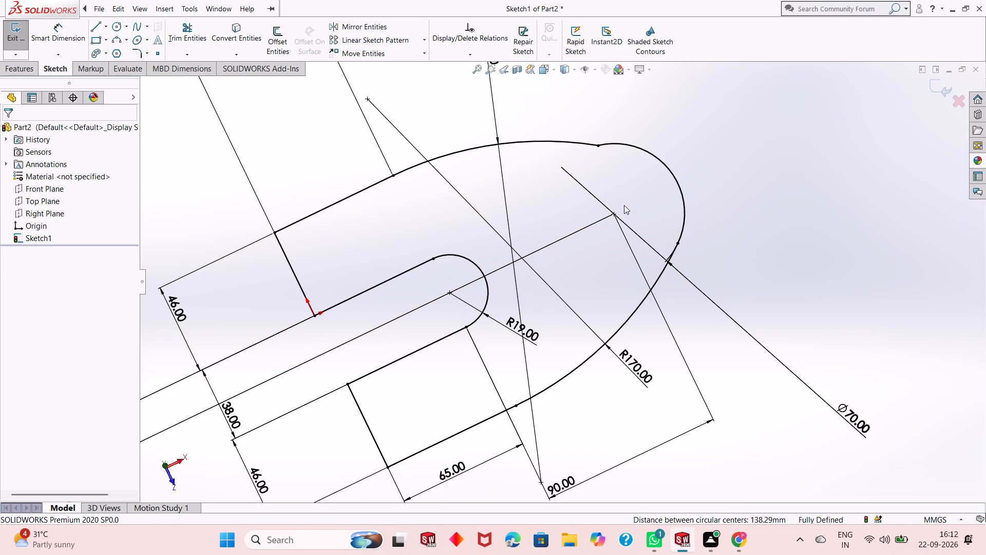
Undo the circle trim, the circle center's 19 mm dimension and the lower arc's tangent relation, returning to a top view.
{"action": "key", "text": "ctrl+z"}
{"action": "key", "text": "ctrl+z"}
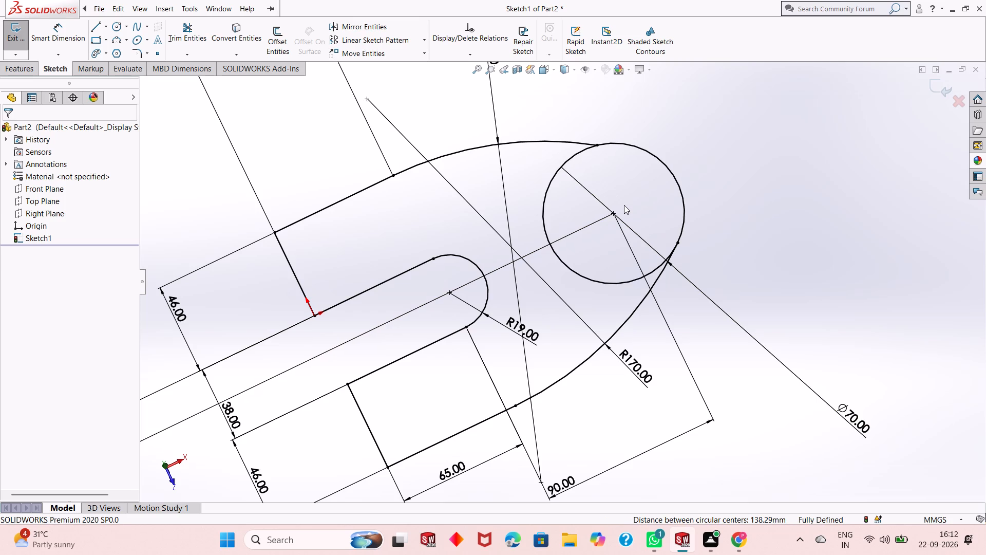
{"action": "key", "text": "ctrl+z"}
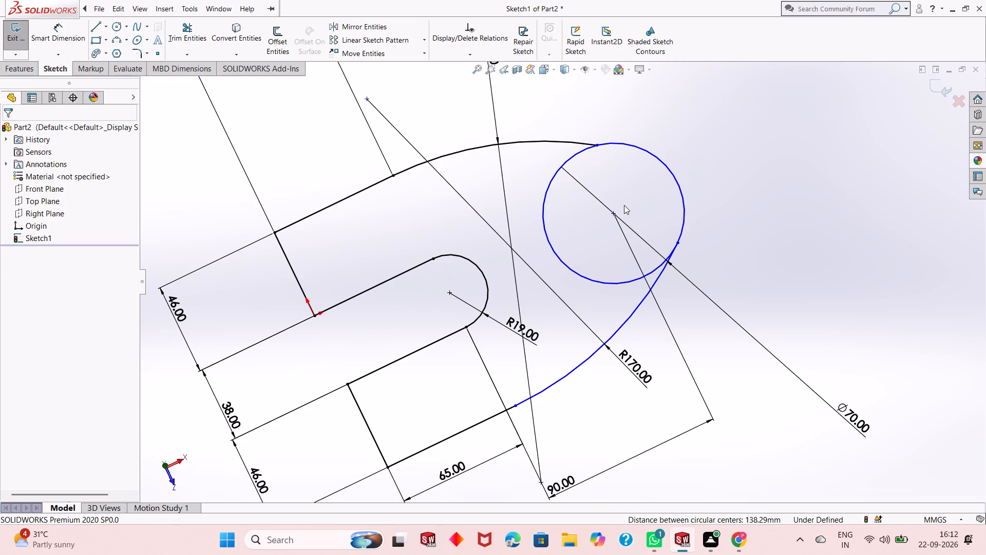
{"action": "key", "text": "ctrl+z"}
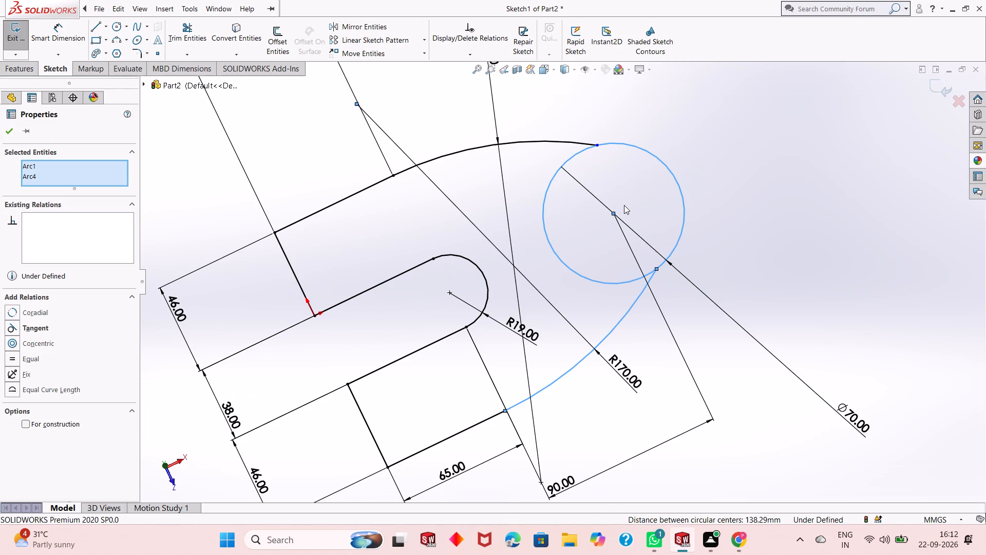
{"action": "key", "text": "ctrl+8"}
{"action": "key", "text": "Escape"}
Dimension the vertical distance between the 70 mm circle's center and the origin as 19 mm.
{"action": "scroll", "coordinate": [667, 310], "scroll_direction": "down", "scroll_amount": 3}
{"action": "scroll", "coordinate": [630, 379], "scroll_direction": "down", "scroll_amount": 4}
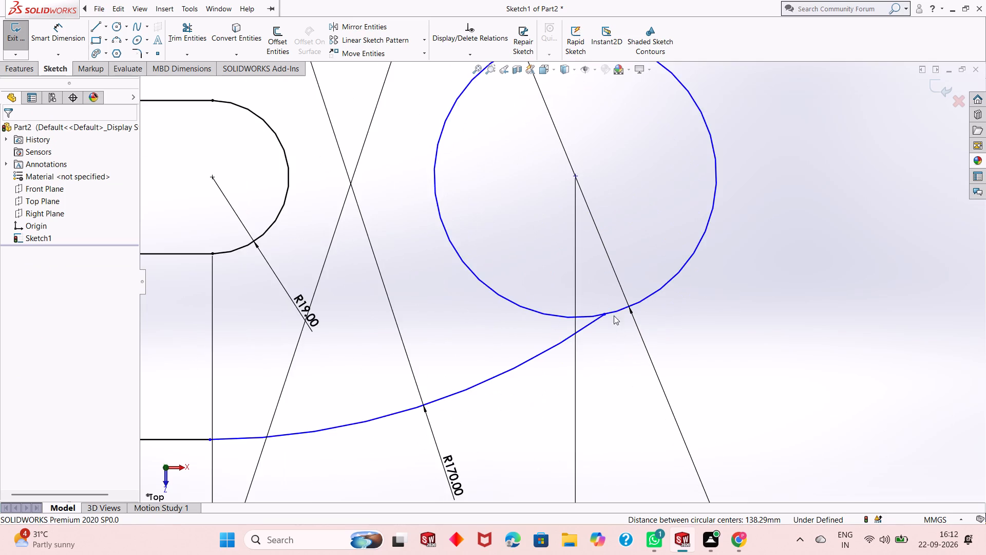
{"action": "scroll", "coordinate": [613, 311], "scroll_direction": "down", "scroll_amount": 4}
{"action": "scroll", "coordinate": [603, 316], "scroll_direction": "up", "scroll_amount": 8}
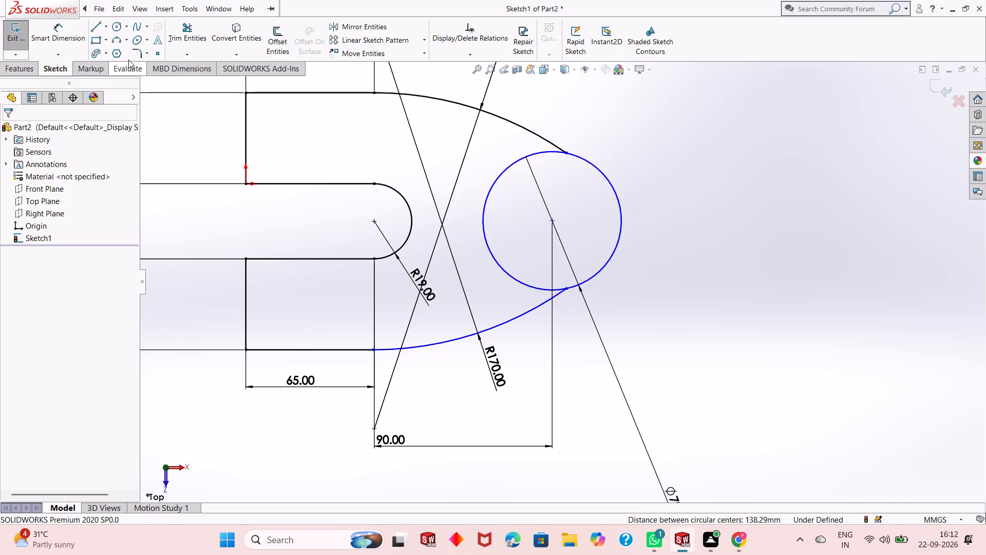
{"action": "left_click", "coordinate": [48, 31]}
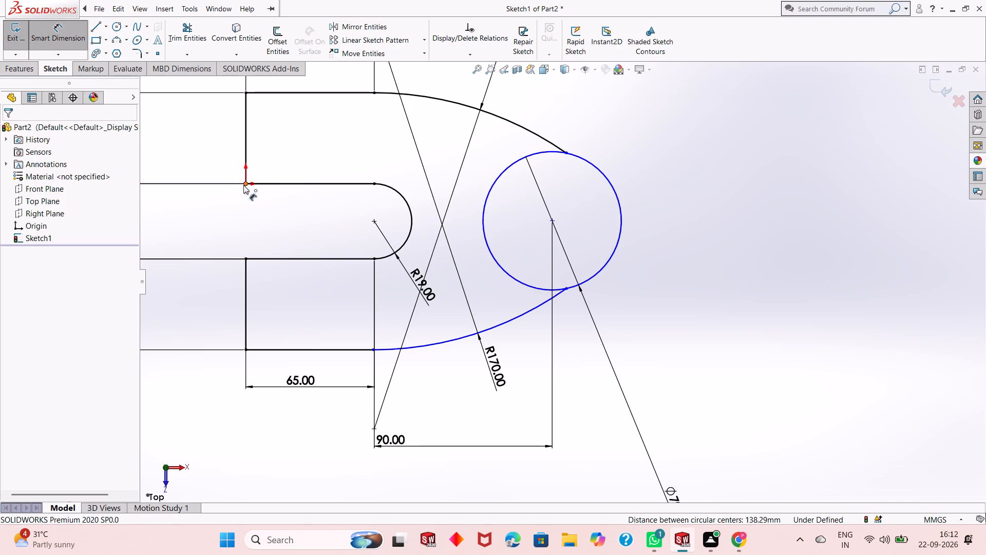
{"action": "left_click", "coordinate": [243, 184]}
{"action": "left_click", "coordinate": [554, 223]}
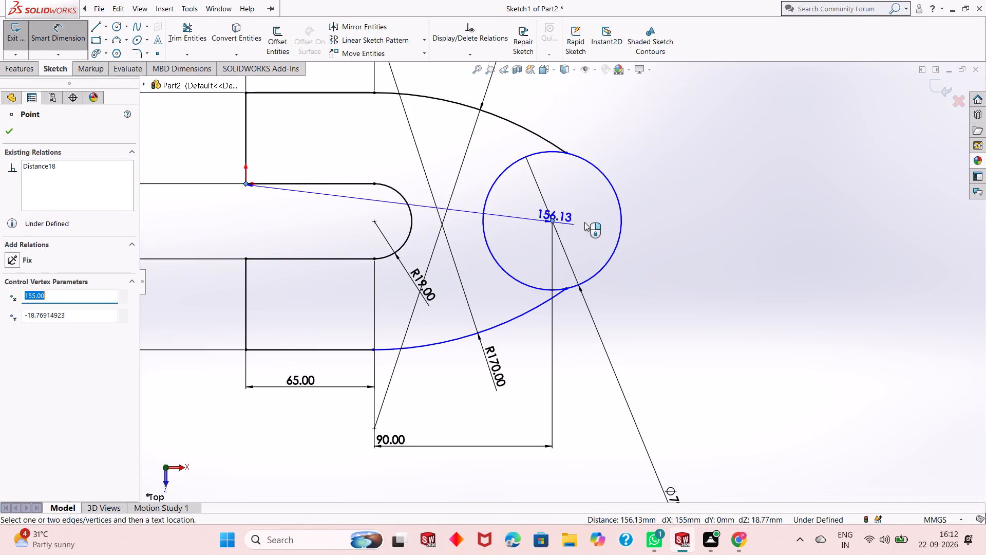
{"action": "left_click", "coordinate": [733, 206]}
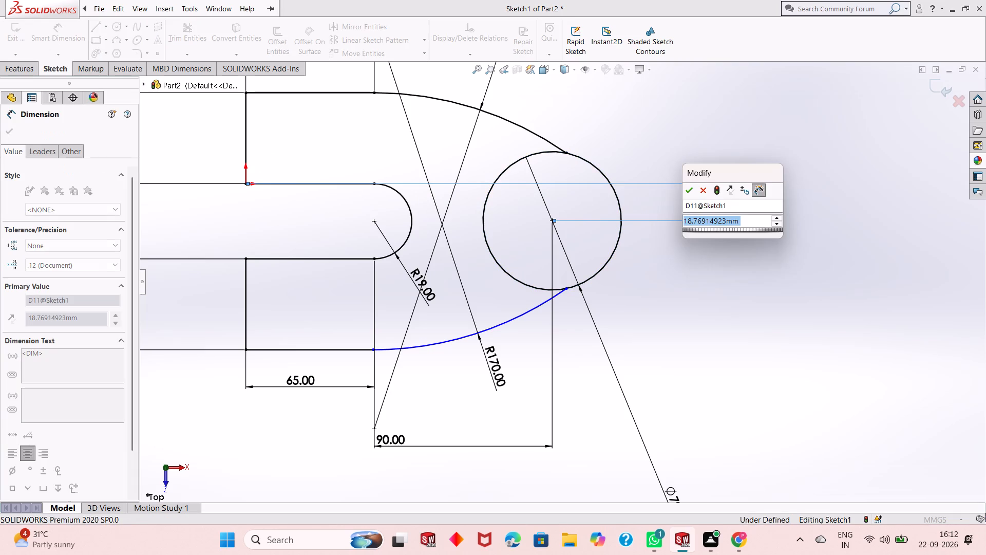
{"action": "type", "text": "19"}
{"action": "key", "text": "Return"}
{"action": "right_click", "coordinate": [748, 204]}
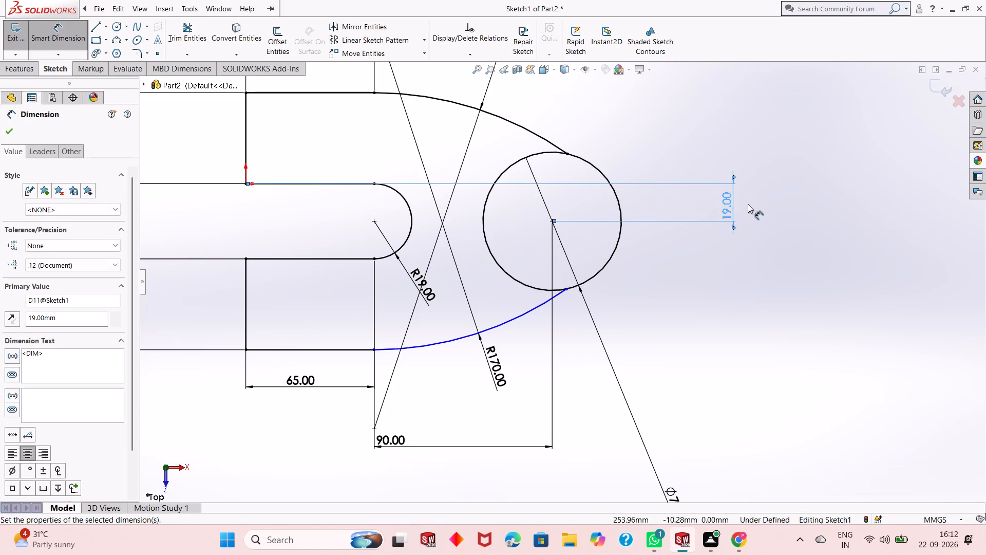
{"action": "left_click", "coordinate": [761, 233]}
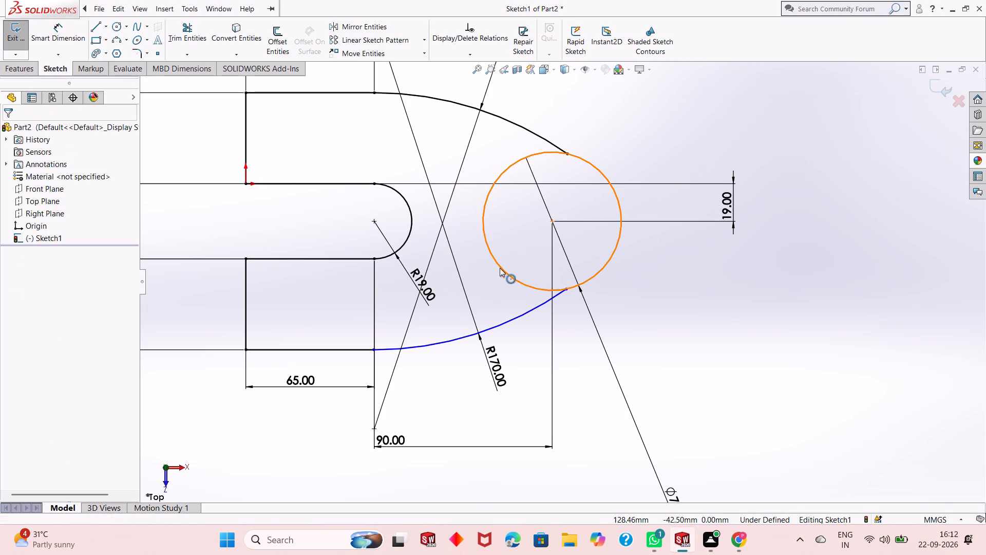
Delete the upper 170 mm radius arc together with its associated dimension.
{"action": "left_click", "coordinate": [530, 134]}
{"action": "key", "text": "Delete"}
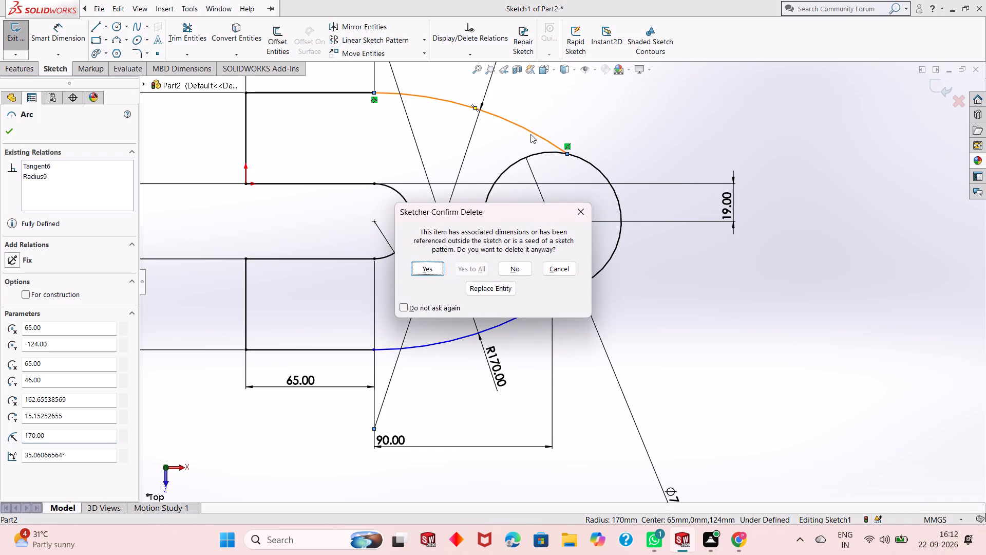
{"action": "left_click", "coordinate": [430, 264]}
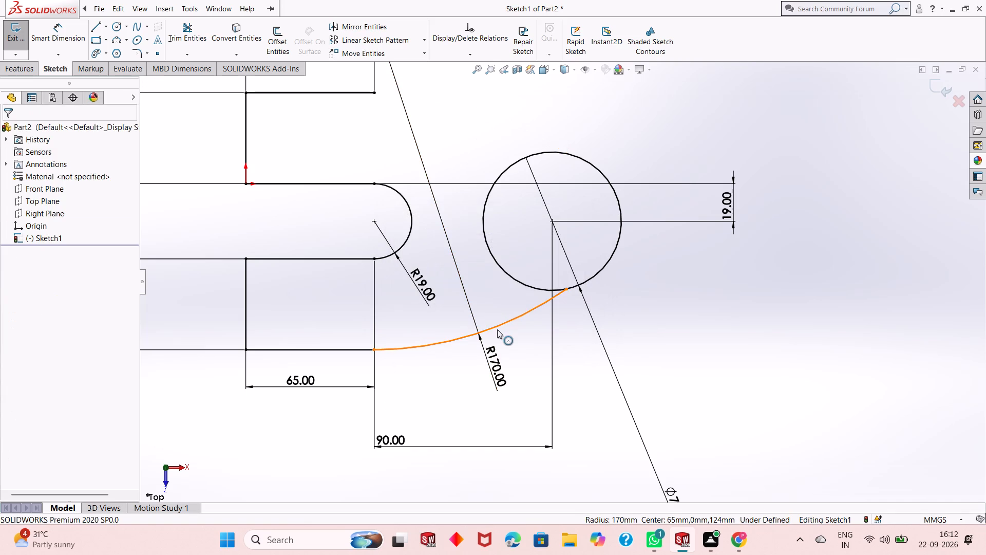
Add a tangent relation between the lower 170 mm arc and the 70 mm circle.
{"action": "left_click", "coordinate": [497, 329]}
{"action": "left_click", "coordinate": [594, 280], "text": "ctrl"}
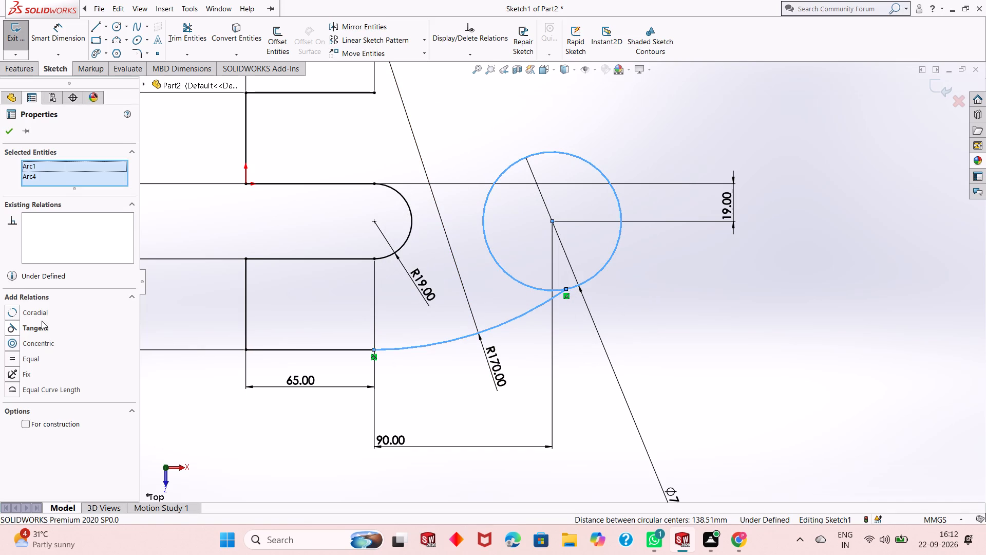
{"action": "left_click", "coordinate": [35, 330]}
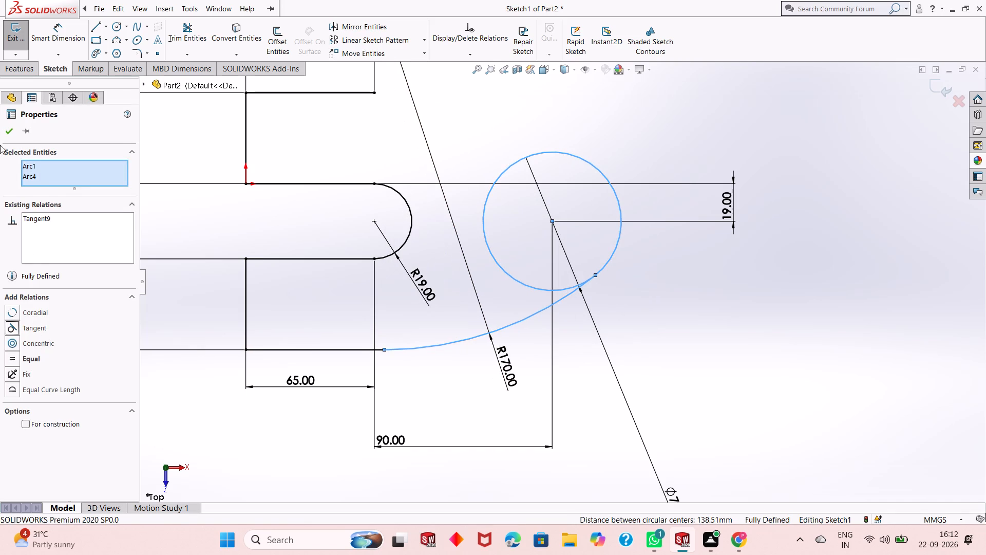
Draw a three-point arc of 170 mm radius from the upper horizontal line's endpoint to the upper part of the 70 mm circle.
{"action": "left_click", "coordinate": [6, 128]}
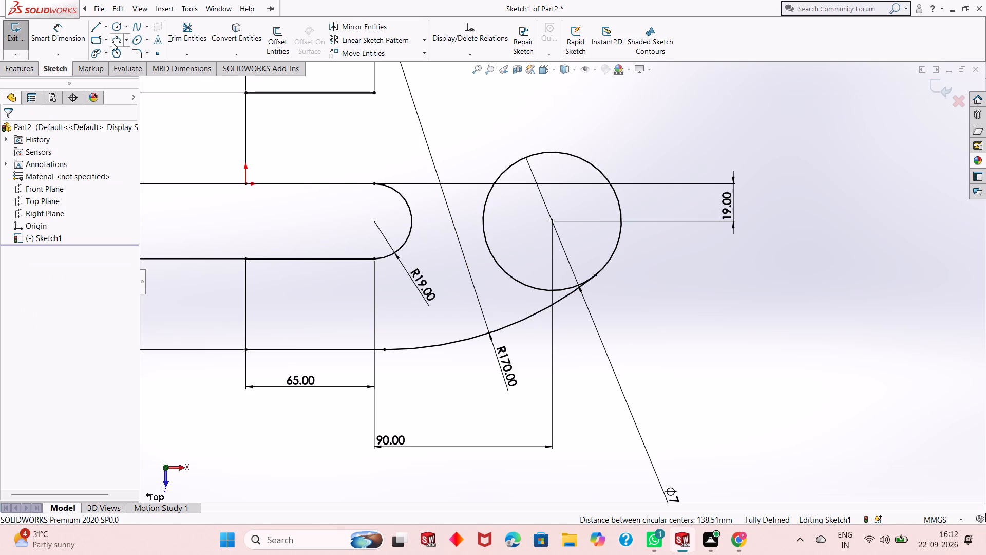
{"action": "left_click", "coordinate": [112, 37]}
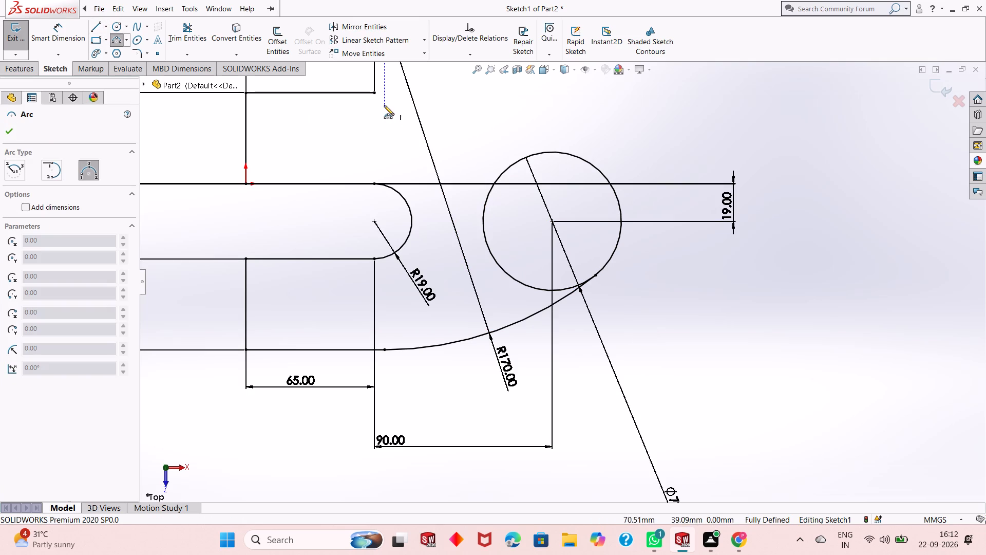
{"action": "left_click", "coordinate": [374, 93]}
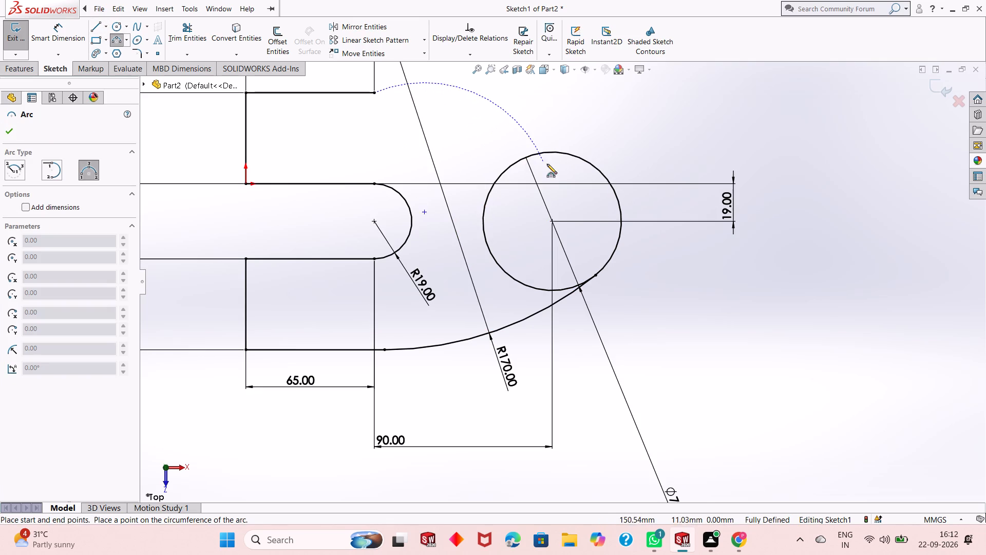
{"action": "left_click", "coordinate": [577, 157]}
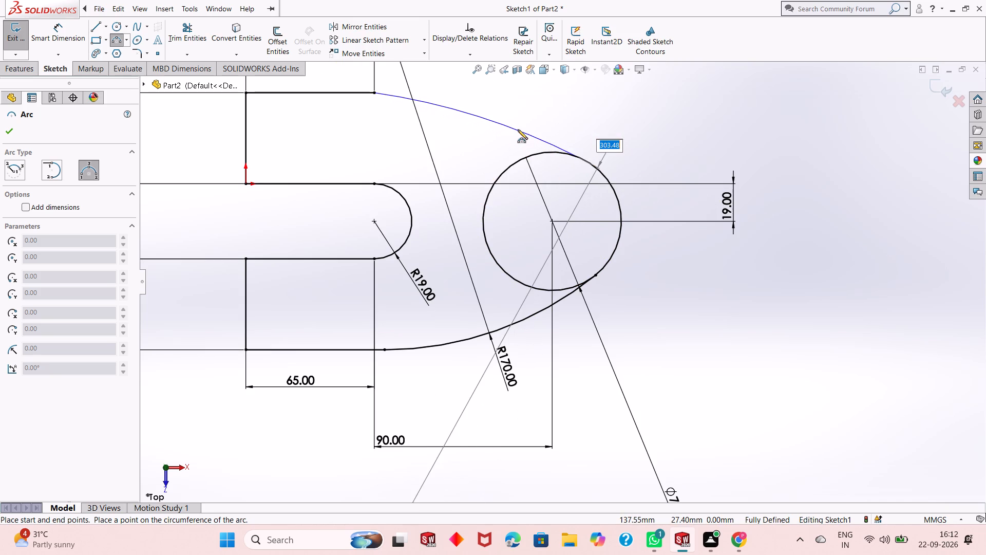
{"action": "type", "text": "170"}
{"action": "key", "text": "Return"}
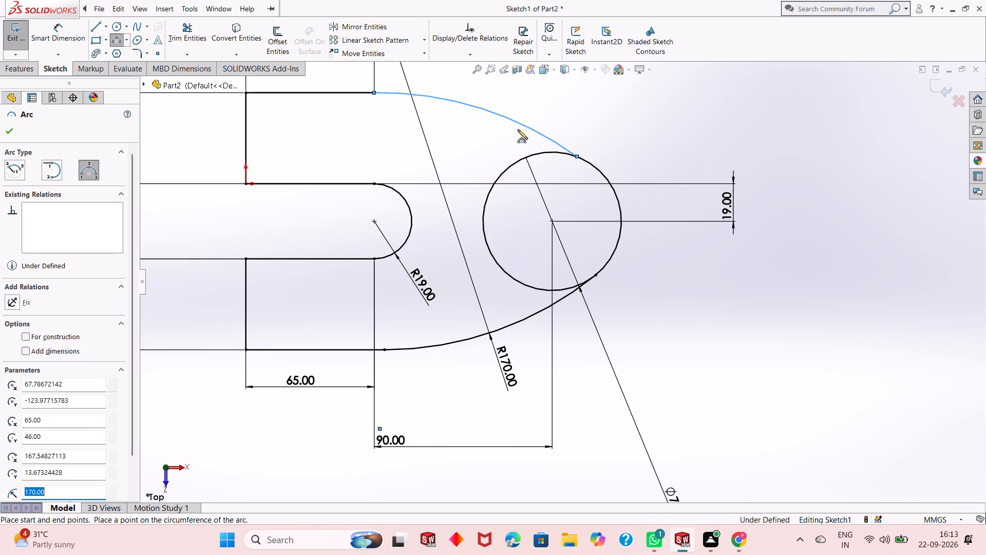
{"action": "right_click", "coordinate": [492, 164]}
{"action": "left_click", "coordinate": [513, 176]}
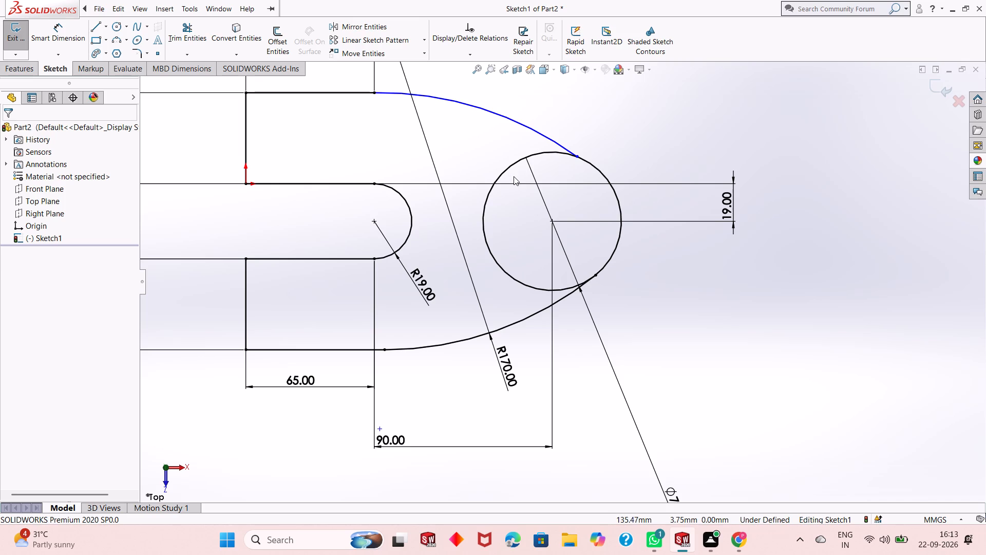
Dimension the new upper arc's radius as 170 mm.
{"action": "left_click", "coordinate": [510, 117]}
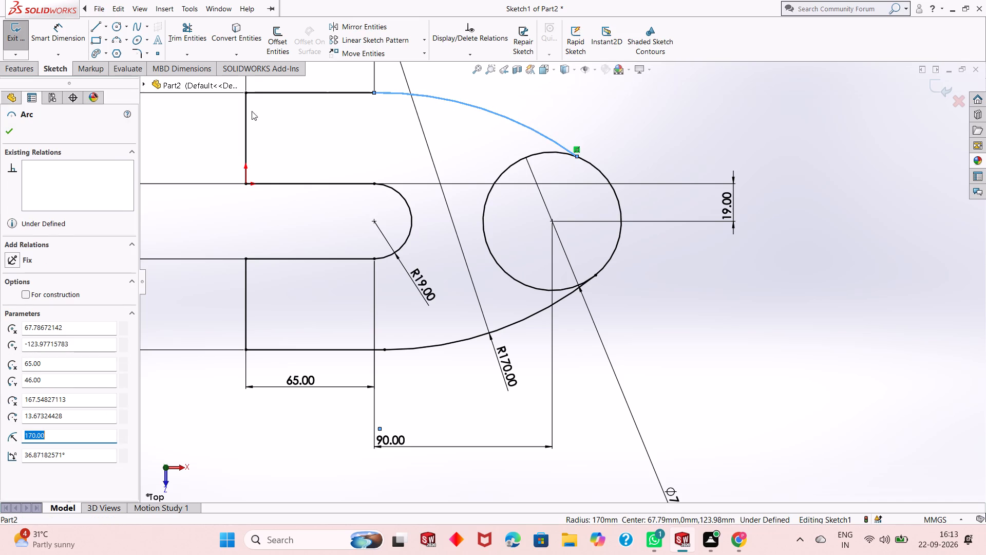
{"action": "key", "text": "Escape"}
{"action": "left_click", "coordinate": [65, 42]}
{"action": "left_click", "coordinate": [467, 105]}
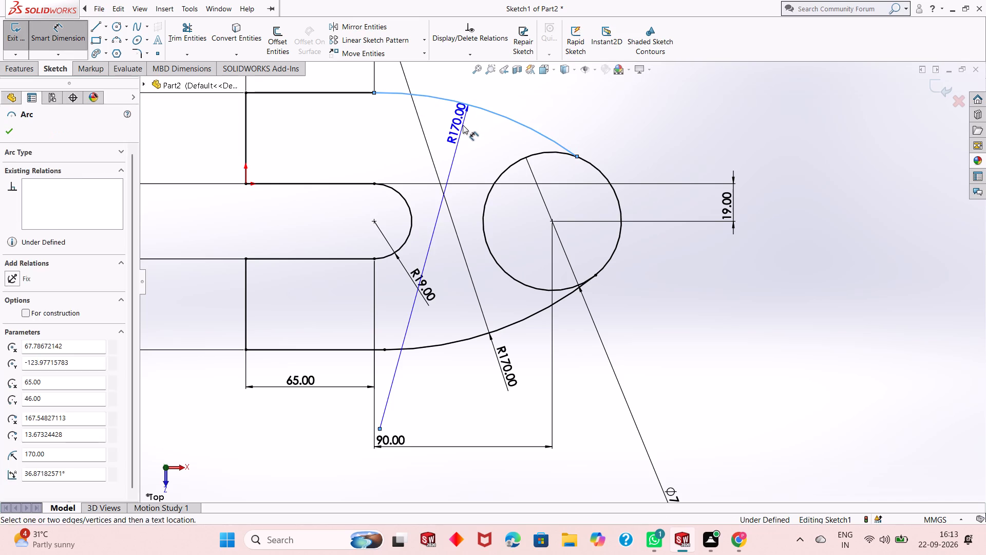
{"action": "left_click", "coordinate": [463, 125]}
{"action": "left_click", "coordinate": [421, 105]}
{"action": "right_click", "coordinate": [600, 121]}
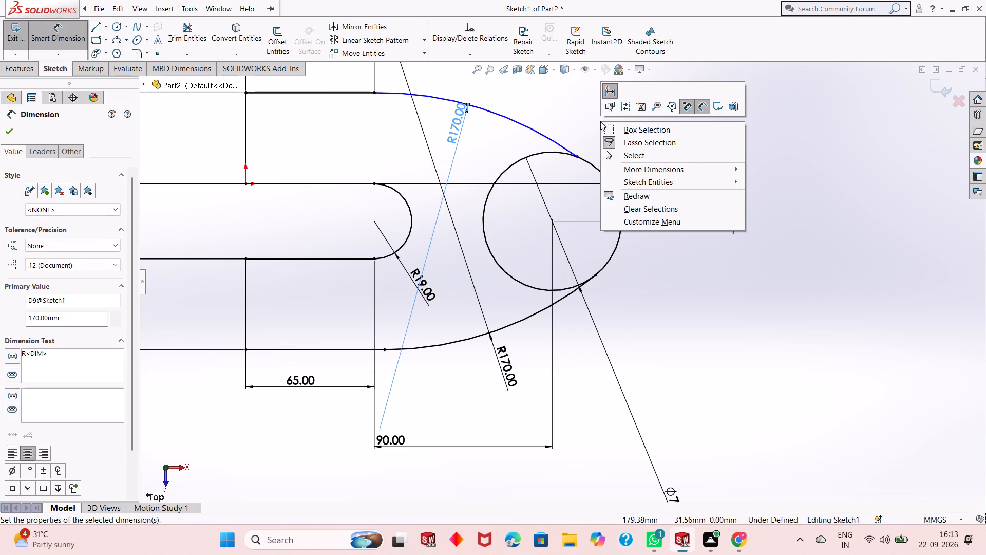
{"action": "left_click", "coordinate": [624, 151]}
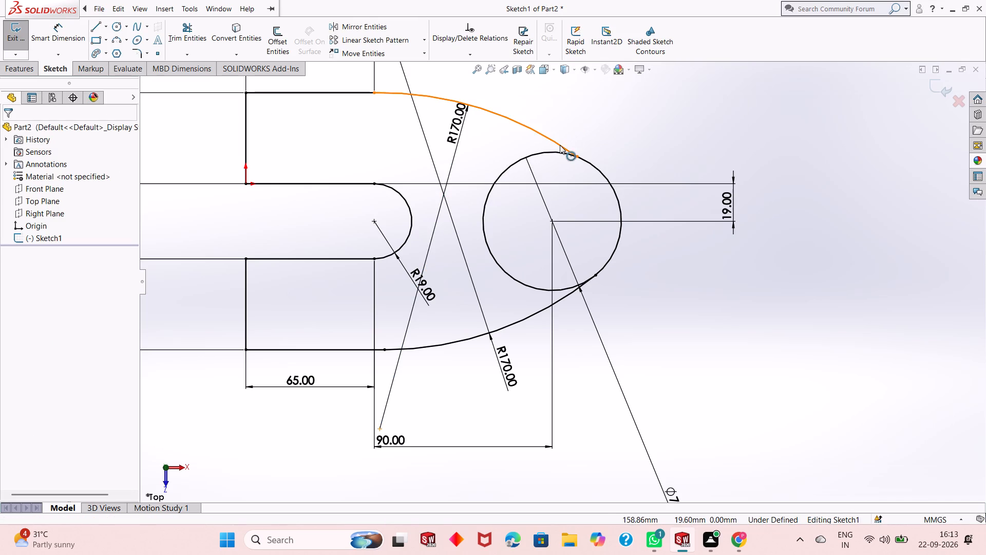
Add a tangent relation between the upper 170 mm arc and the 70 mm circle.
{"action": "left_click", "coordinate": [560, 145]}
{"action": "left_click", "coordinate": [559, 151], "text": "ctrl"}
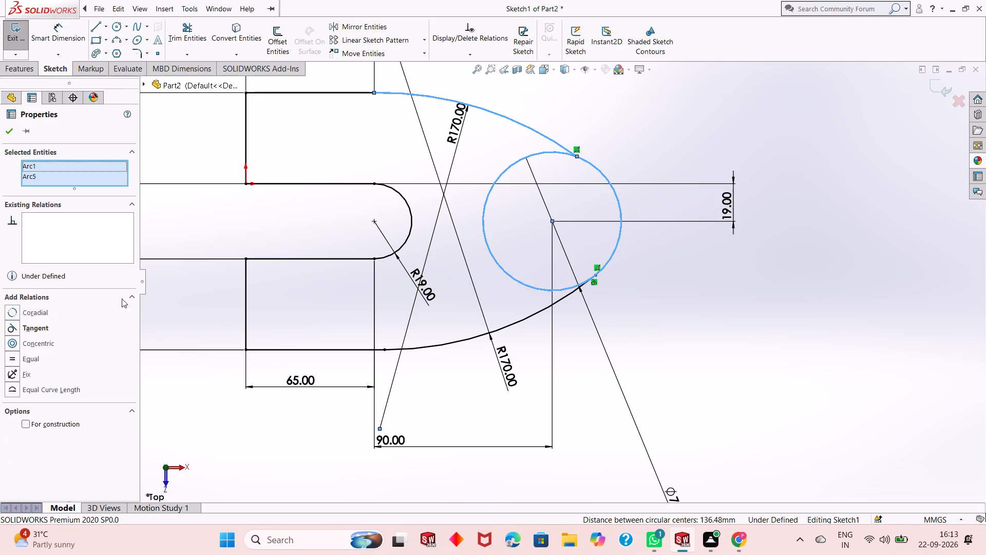
{"action": "left_click", "coordinate": [47, 327]}
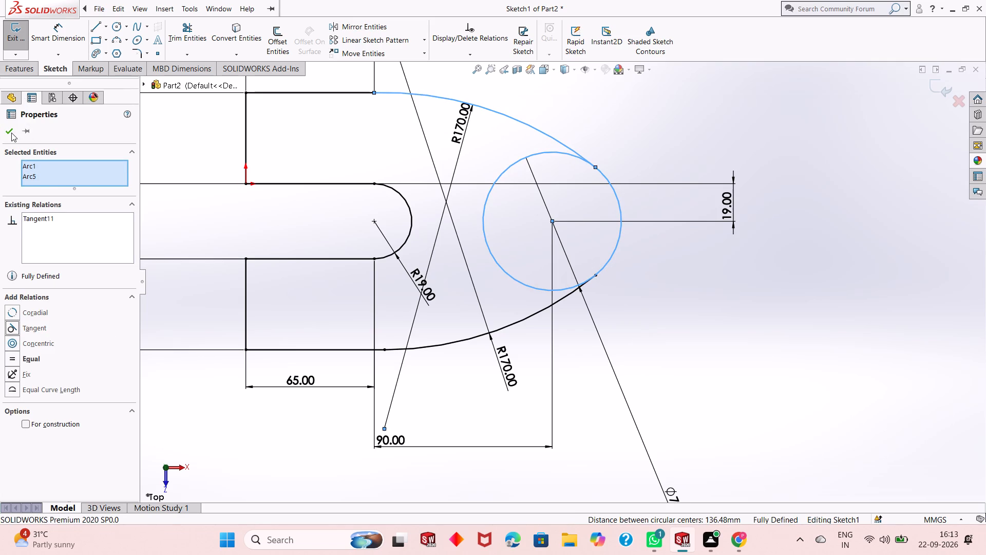
{"action": "left_click", "coordinate": [11, 133]}
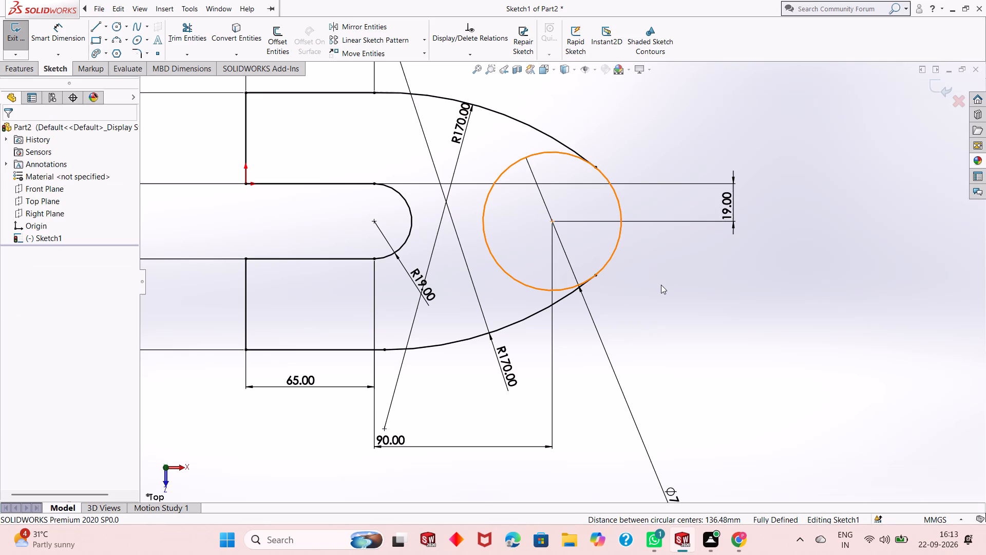
Trim away the inner portion of the 70 mm circle between the two arcs, leaving only the outer nose arc.
{"action": "left_click", "coordinate": [184, 34]}
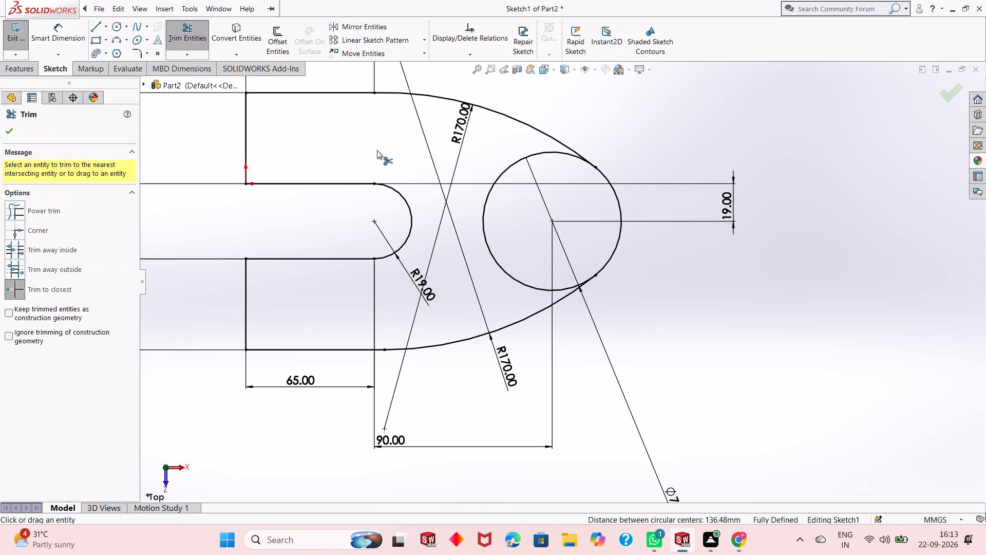
{"action": "left_click", "coordinate": [485, 211]}
{"action": "right_click", "coordinate": [672, 291]}
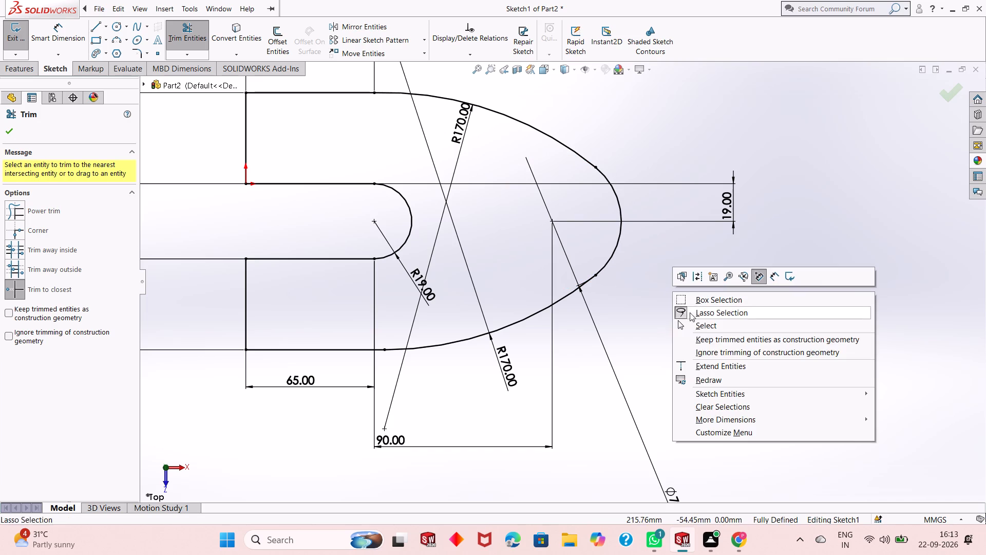
{"action": "left_click", "coordinate": [696, 326]}
Extrude the closed profile as a blind boss 20 mm deep from the sketch plane.
{"action": "scroll", "coordinate": [499, 277], "scroll_direction": "up", "scroll_amount": 2}
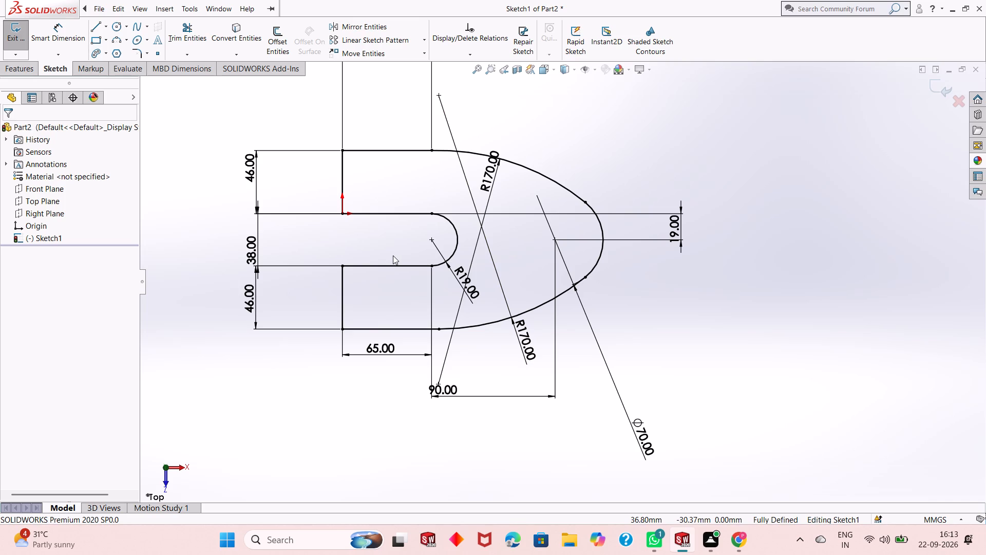
{"action": "left_click", "coordinate": [19, 72]}
{"action": "left_click", "coordinate": [21, 54]}
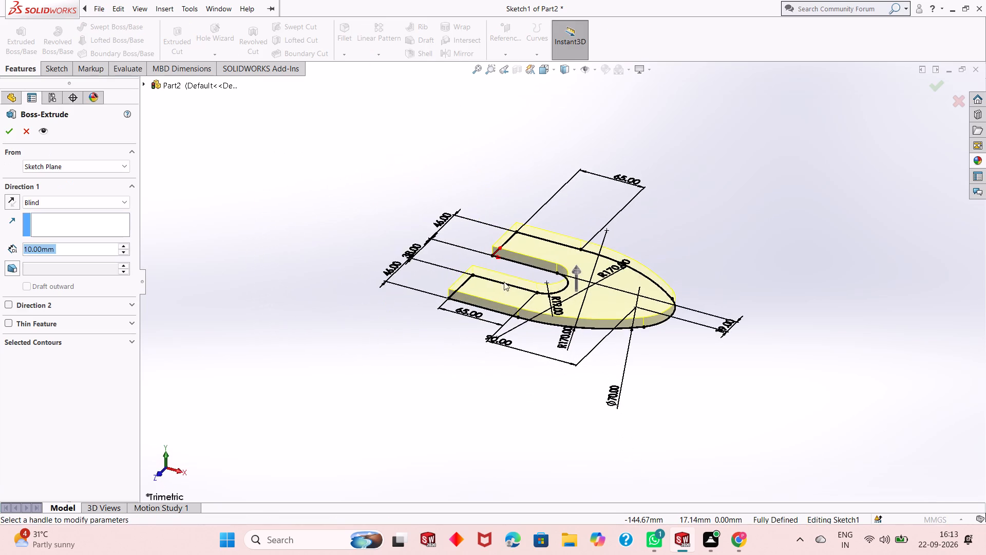
{"action": "type", "text": "20"}
{"action": "key", "text": "Return"}
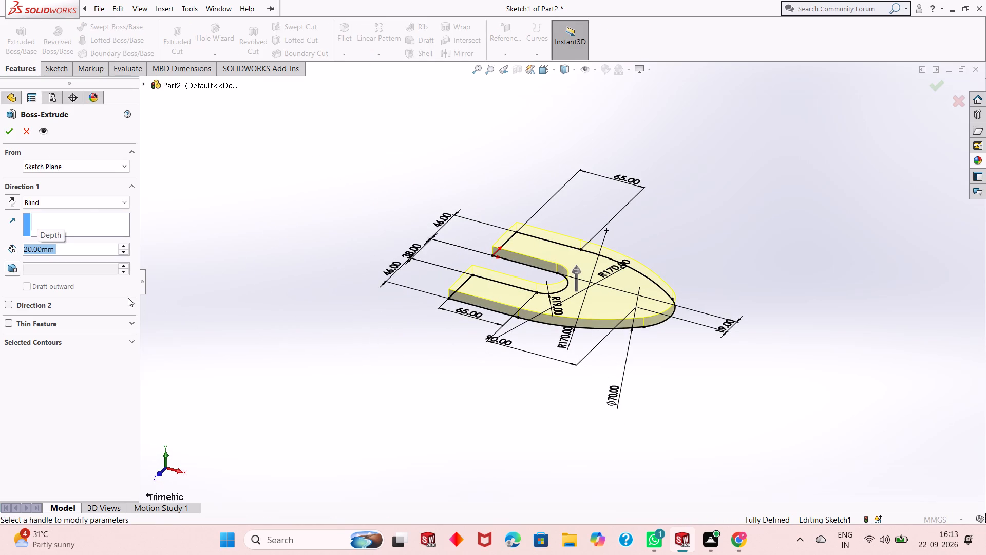
{"action": "left_click", "coordinate": [11, 135]}
Start a new sketch on the plate's top face and view it face-on.
{"action": "scroll", "coordinate": [579, 280], "scroll_direction": "up", "scroll_amount": 1}
{"action": "scroll", "coordinate": [656, 241], "scroll_direction": "down", "scroll_amount": 1}
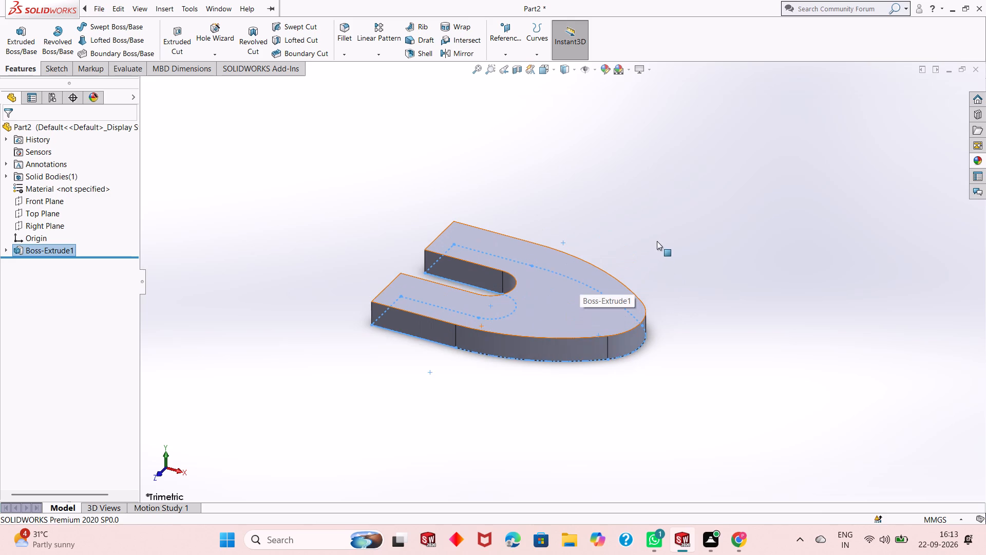
{"action": "scroll", "coordinate": [657, 241], "scroll_direction": "down", "scroll_amount": 1}
{"action": "left_click", "coordinate": [640, 285]}
{"action": "scroll", "coordinate": [544, 304], "scroll_direction": "down", "scroll_amount": 2}
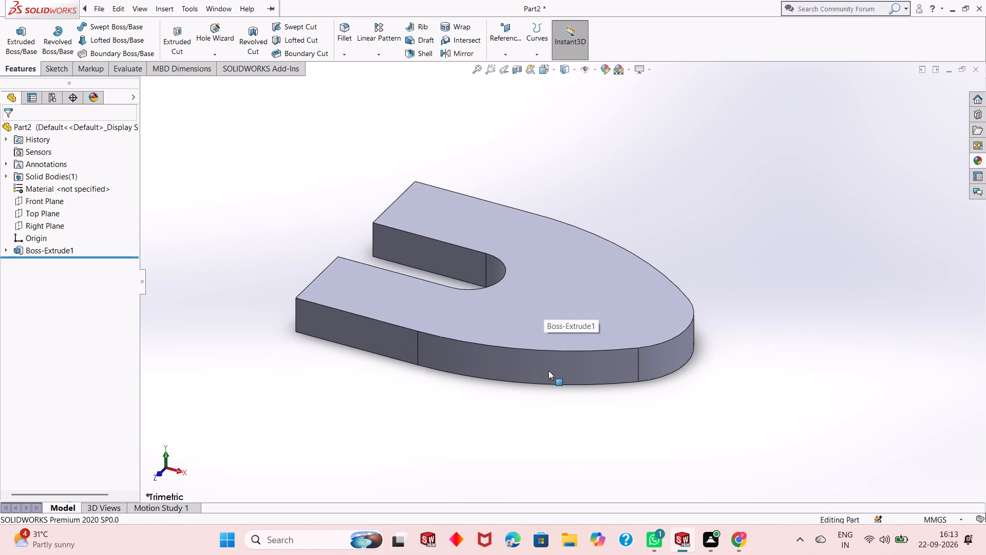
{"action": "middle_click_drag", "start_coordinate": [560, 423], "coordinate": [566, 410]}
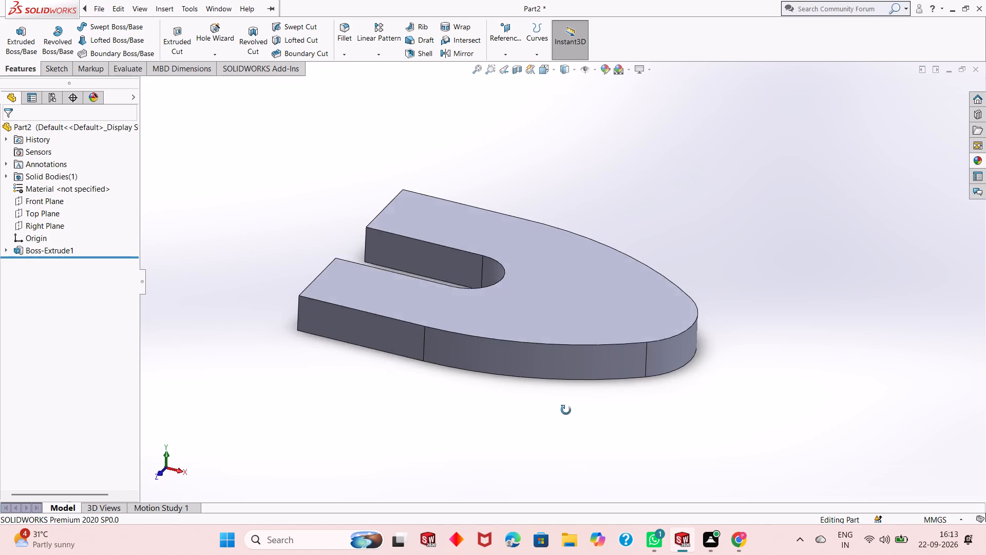
{"action": "middle_click_drag", "start_coordinate": [566, 410], "coordinate": [586, 496]}
{"action": "middle_click_drag", "start_coordinate": [598, 361], "coordinate": [598, 409]}
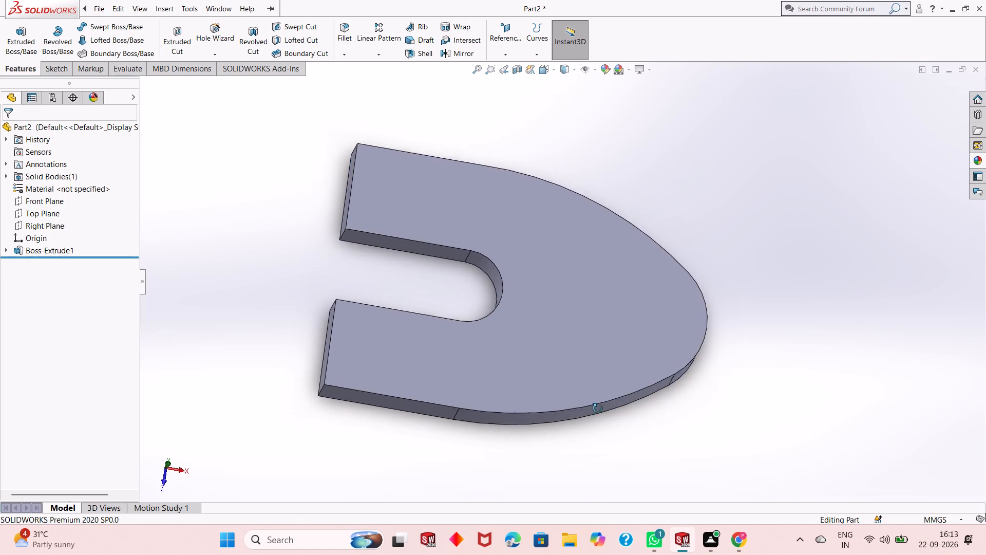
{"action": "middle_click_drag", "start_coordinate": [598, 409], "coordinate": [598, 430]}
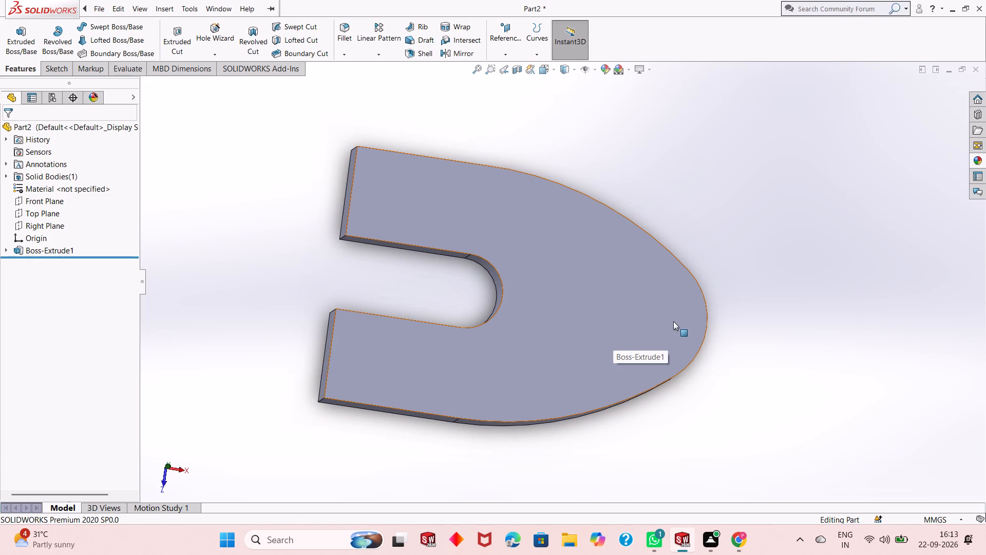
{"action": "left_click", "coordinate": [673, 321]}
{"action": "left_click", "coordinate": [716, 295]}
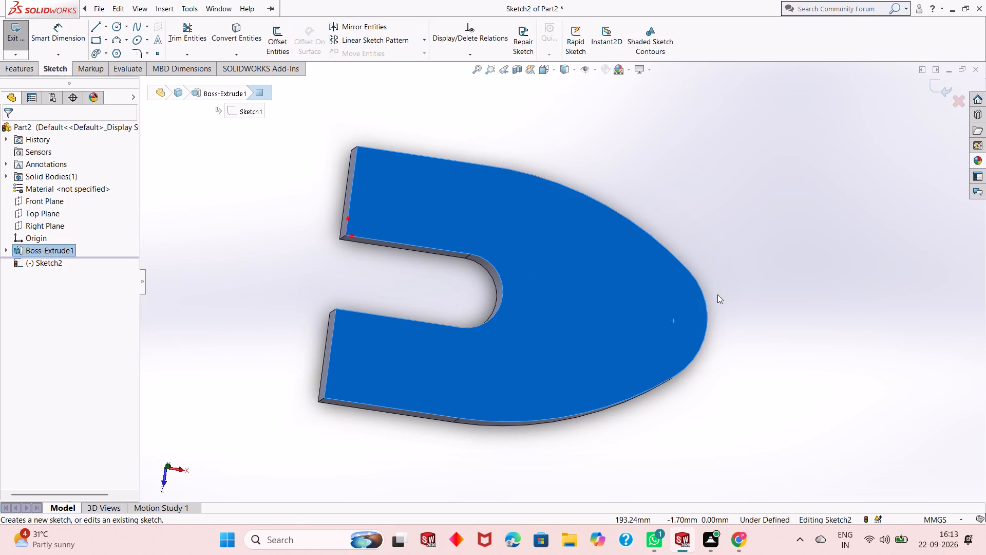
{"action": "key", "text": "ctrl+8"}
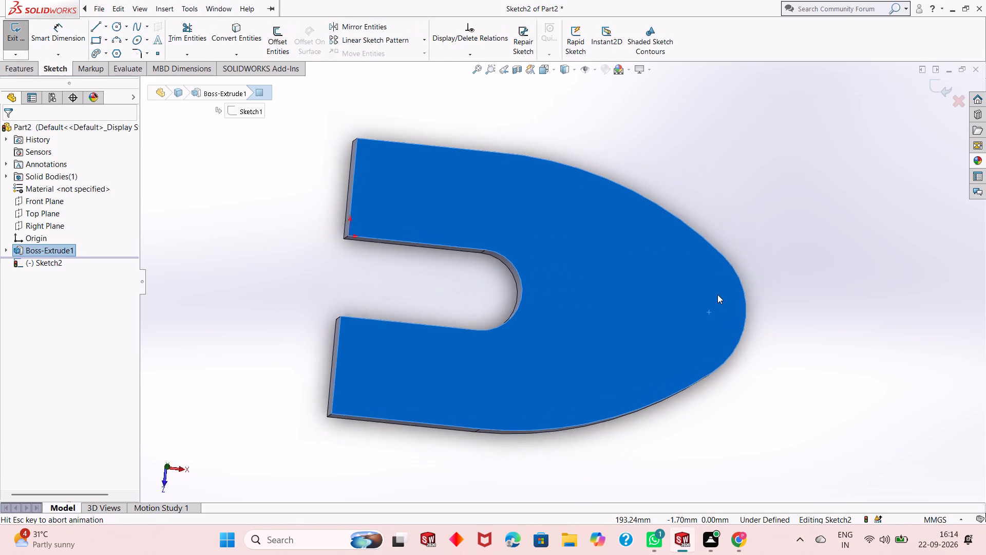
{"action": "key", "text": "Escape"}
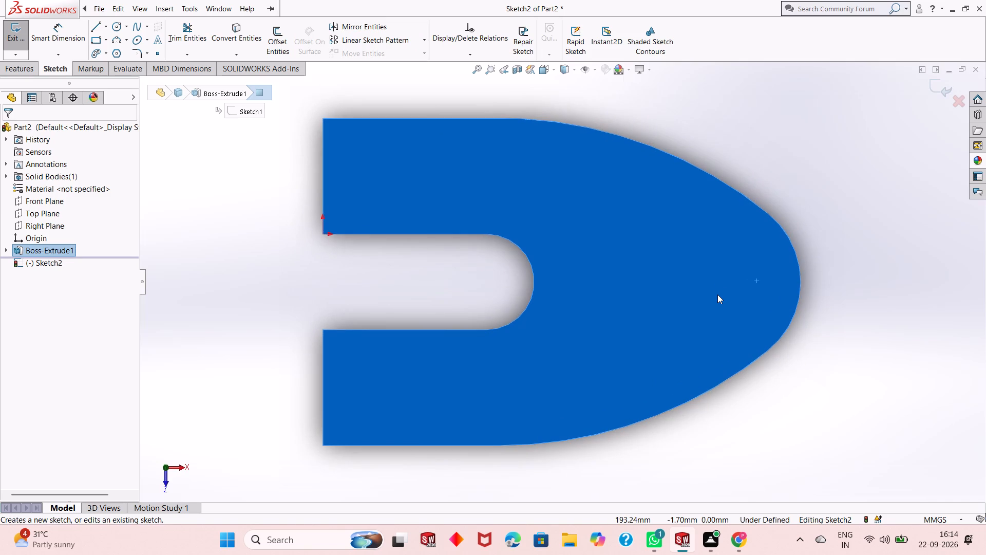
Sketch a circle of 35 mm radius centred on the nose arc's center and reaching the plate's rounded edge.
{"action": "left_click", "coordinate": [115, 27]}
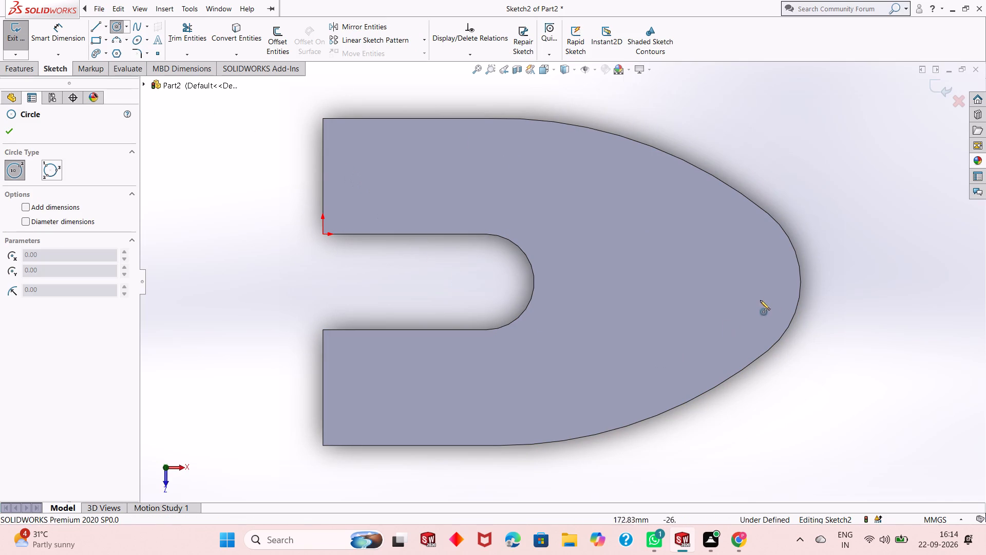
{"action": "left_click", "coordinate": [711, 283]}
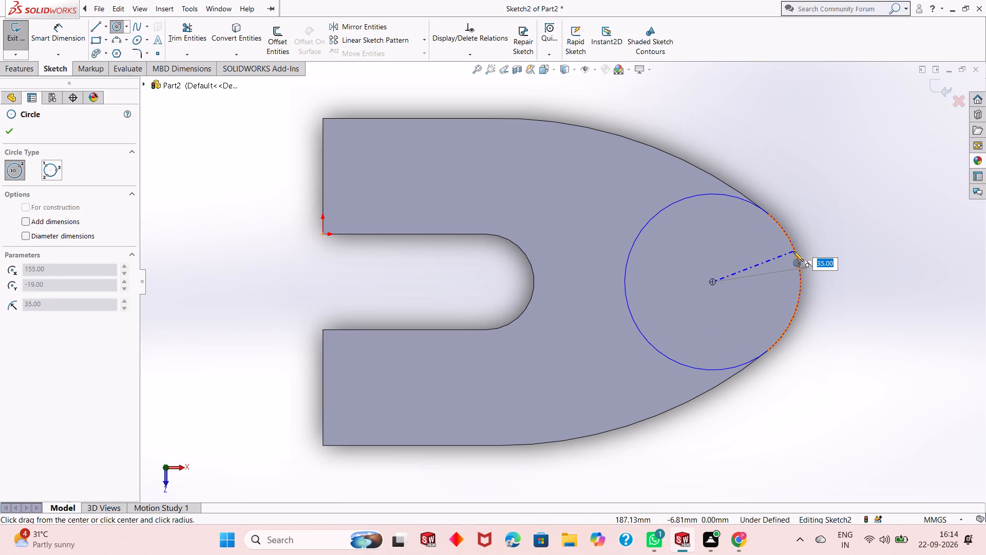
{"action": "left_click", "coordinate": [793, 251]}
{"action": "right_click", "coordinate": [818, 230]}
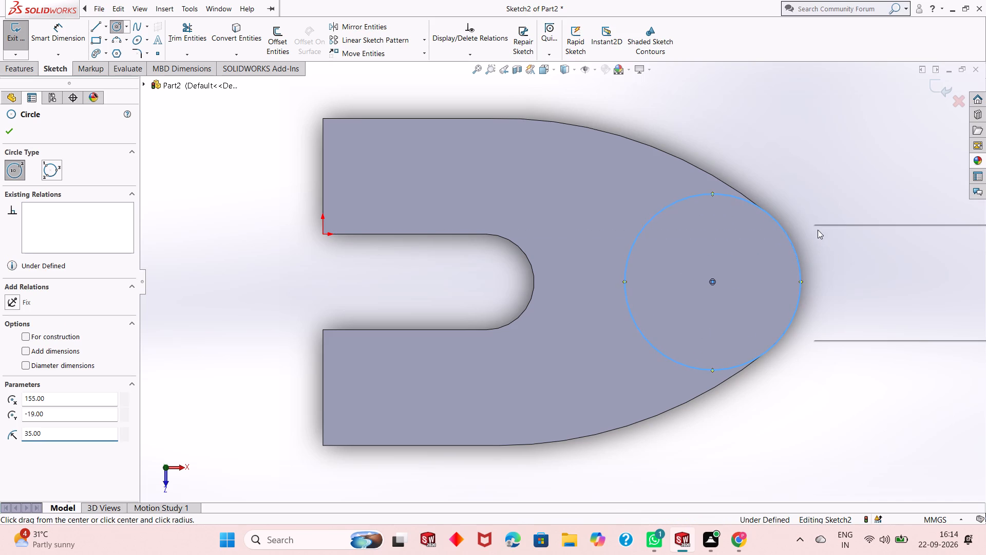
{"action": "left_click", "coordinate": [820, 232]}
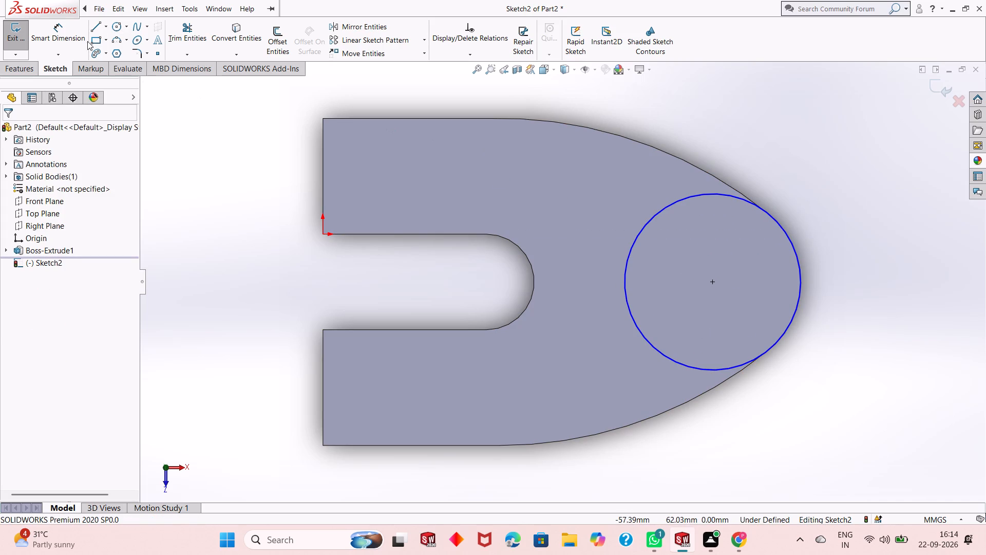
Dimension the circle's diameter as 70 mm.
{"action": "left_click", "coordinate": [77, 37]}
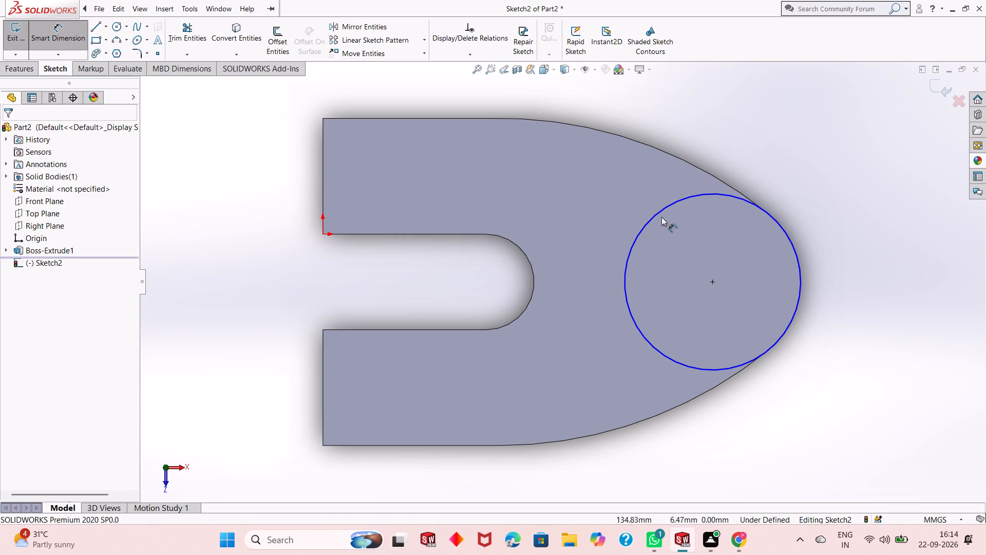
{"action": "left_click", "coordinate": [659, 214]}
{"action": "left_click", "coordinate": [813, 184]}
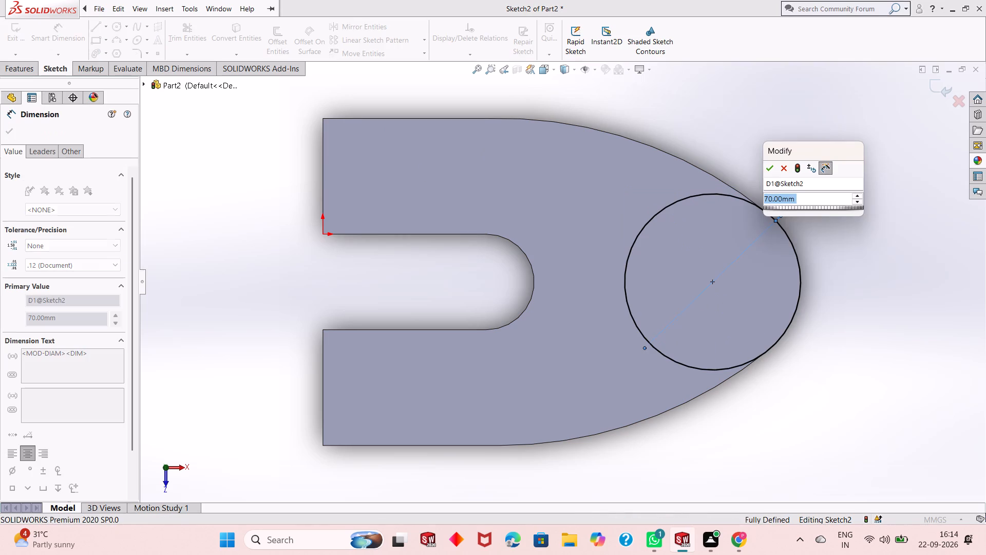
{"action": "left_click", "coordinate": [772, 171]}
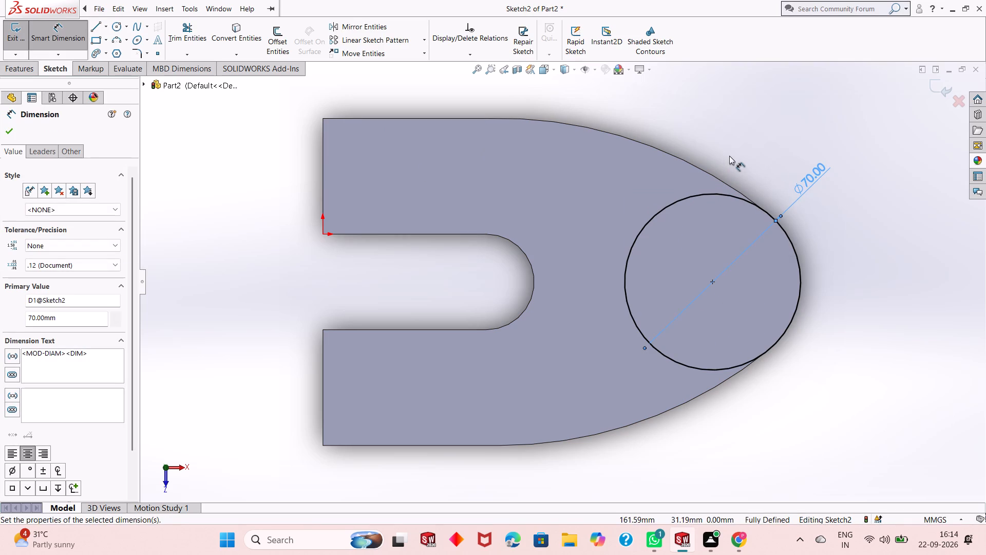
{"action": "right_click", "coordinate": [729, 156]}
{"action": "left_click", "coordinate": [753, 188]}
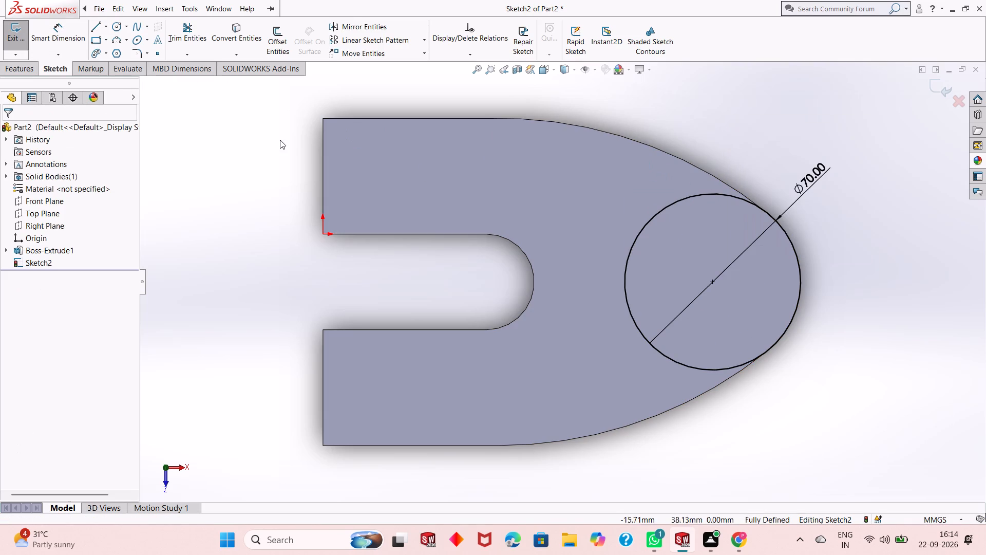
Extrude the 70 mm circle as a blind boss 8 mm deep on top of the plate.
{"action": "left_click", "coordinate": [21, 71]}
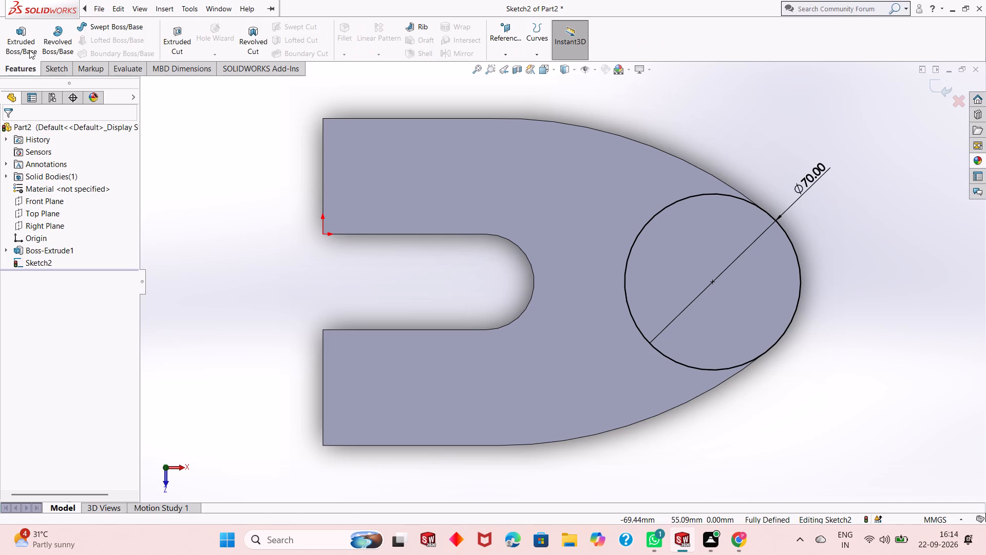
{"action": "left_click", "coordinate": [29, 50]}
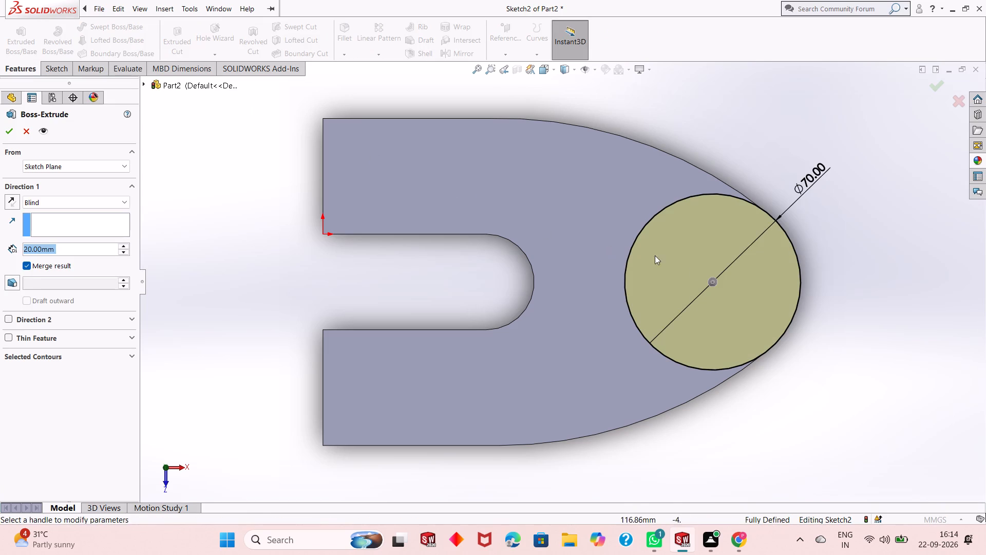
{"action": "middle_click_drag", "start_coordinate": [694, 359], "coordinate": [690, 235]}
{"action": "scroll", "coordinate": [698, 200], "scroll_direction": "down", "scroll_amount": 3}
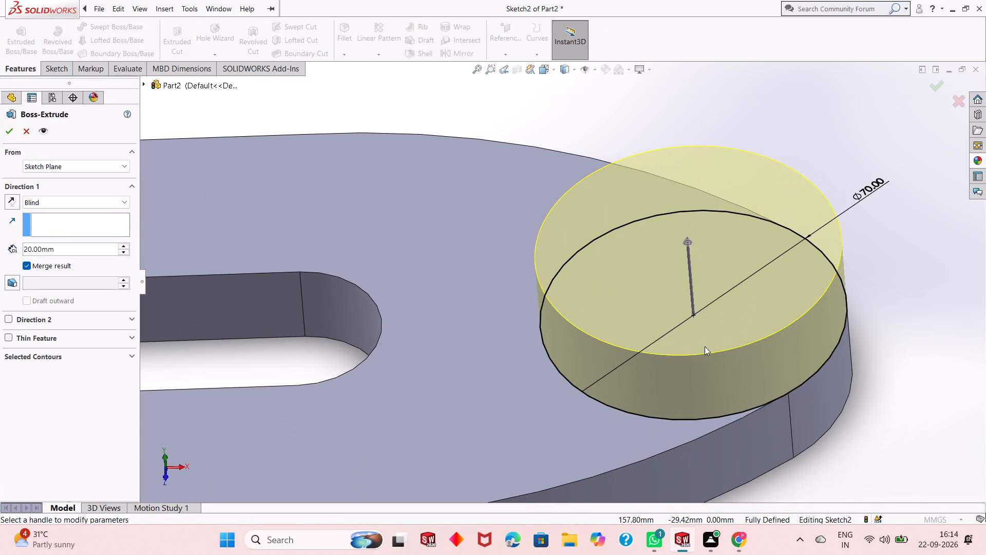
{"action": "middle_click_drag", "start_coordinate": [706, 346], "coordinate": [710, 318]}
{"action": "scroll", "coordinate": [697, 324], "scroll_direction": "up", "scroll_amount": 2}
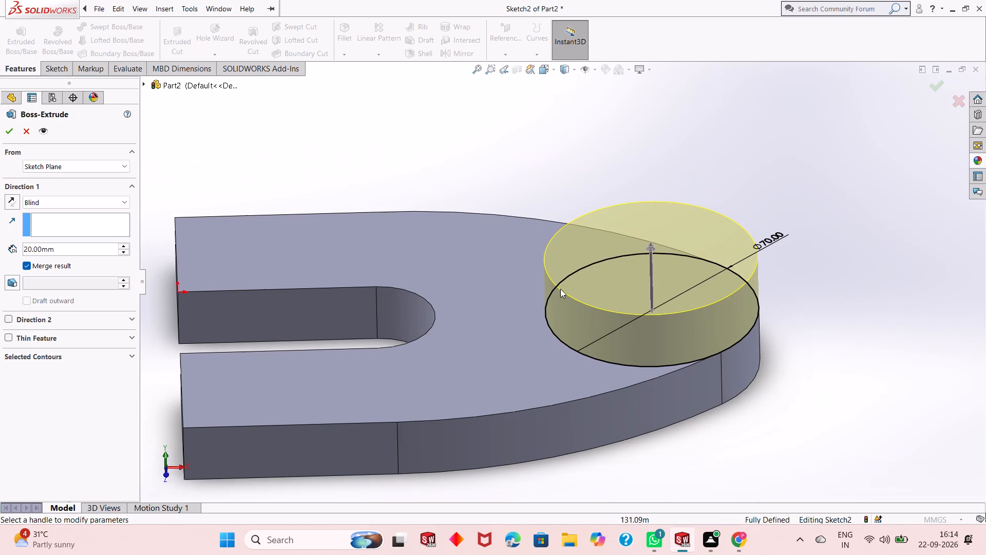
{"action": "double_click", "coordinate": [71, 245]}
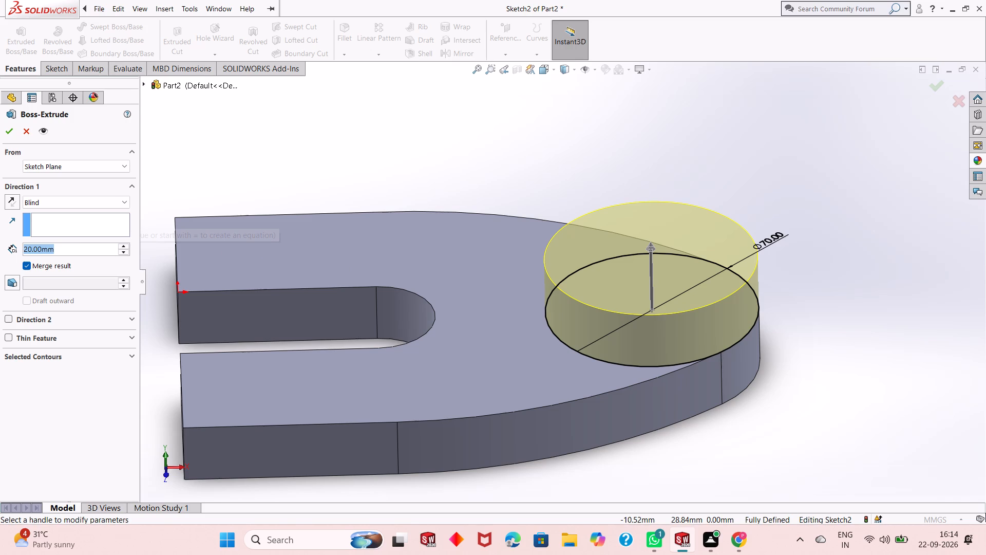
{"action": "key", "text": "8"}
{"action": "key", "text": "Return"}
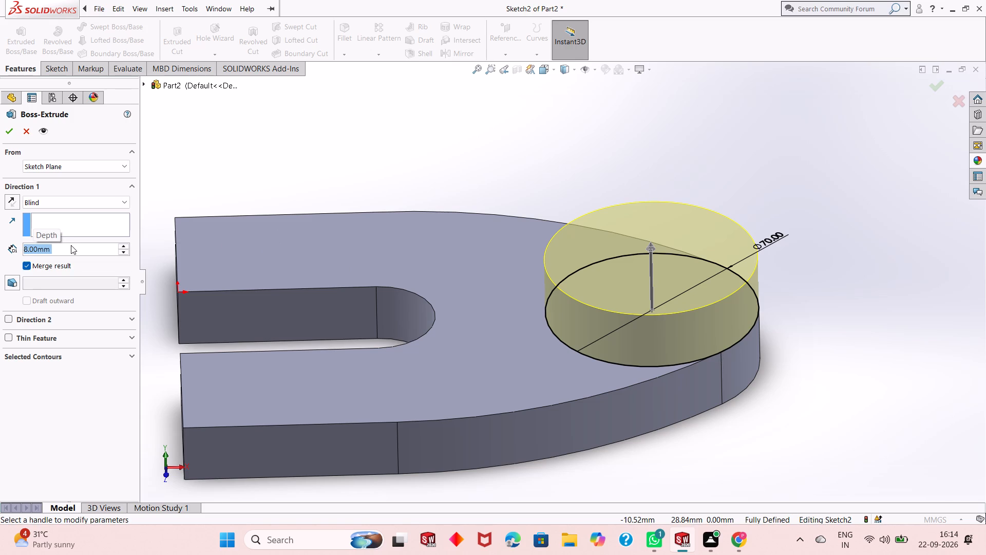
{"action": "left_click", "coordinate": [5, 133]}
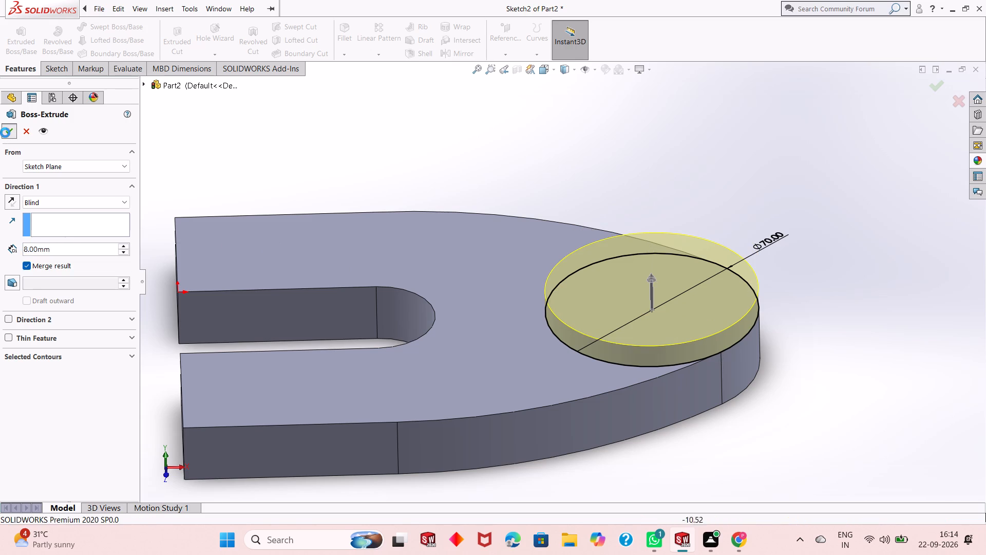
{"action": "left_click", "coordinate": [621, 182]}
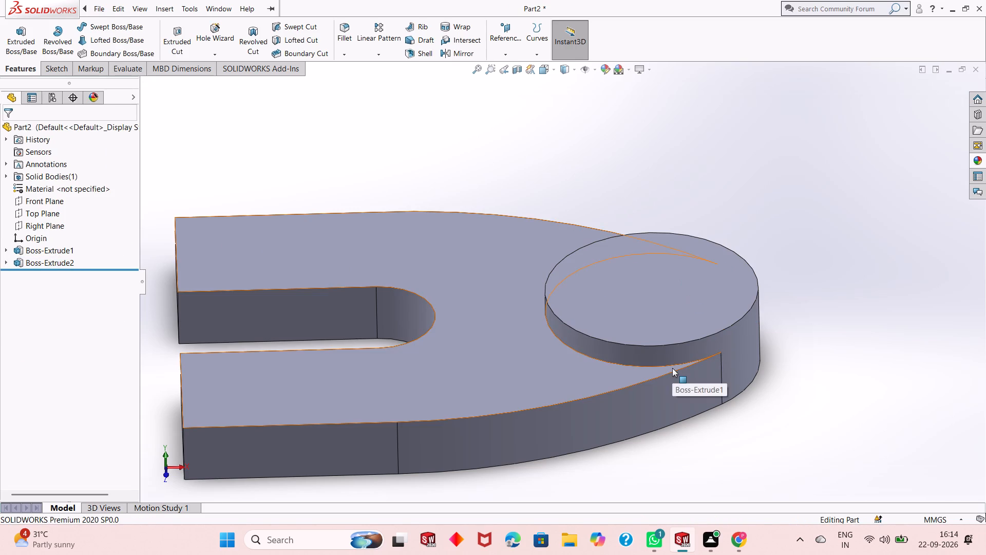
Examine where the circular boss meets the plate's top face and curved sides.
{"action": "middle_click_drag", "start_coordinate": [666, 379], "coordinate": [677, 360]}
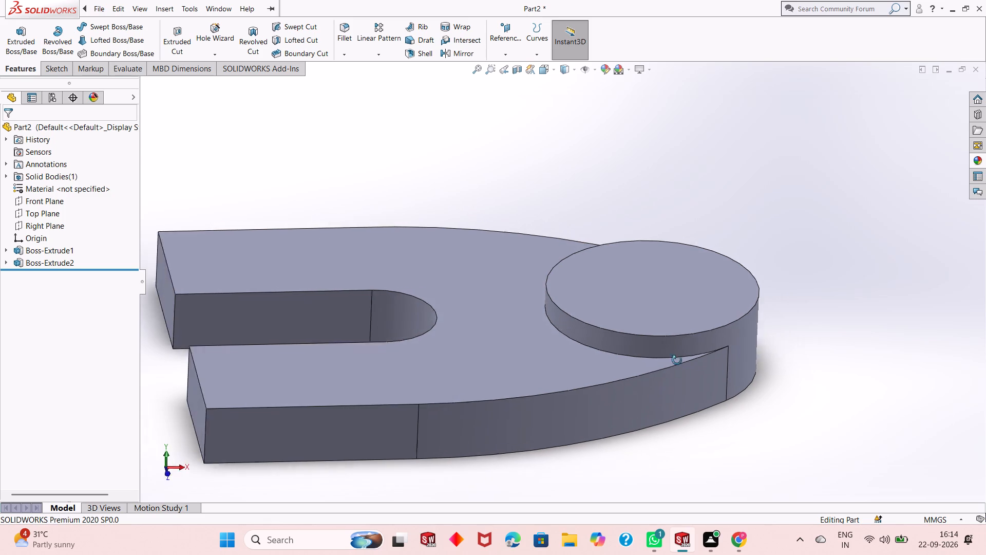
{"action": "middle_click_drag", "start_coordinate": [677, 360], "coordinate": [651, 441]}
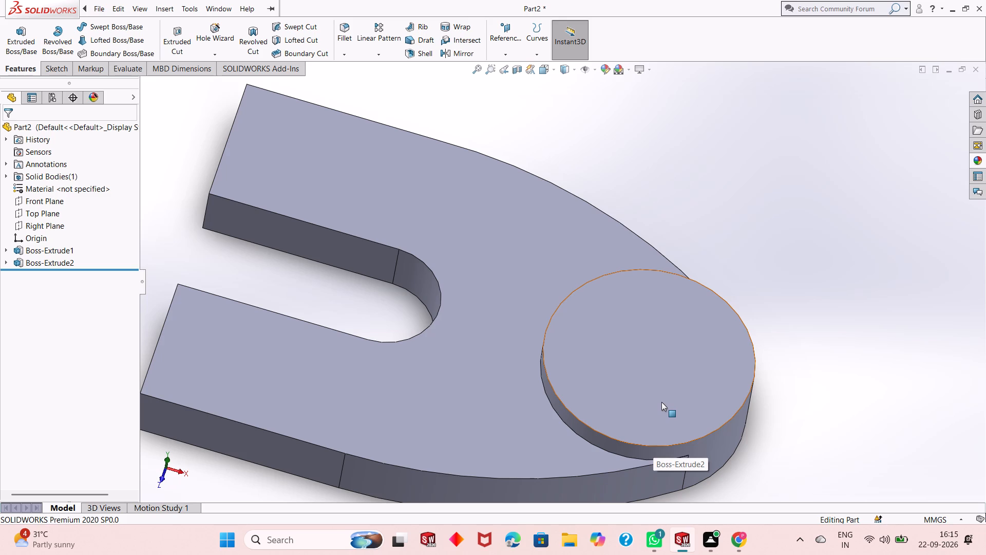
{"action": "scroll", "coordinate": [661, 408], "scroll_direction": "up", "scroll_amount": 1}
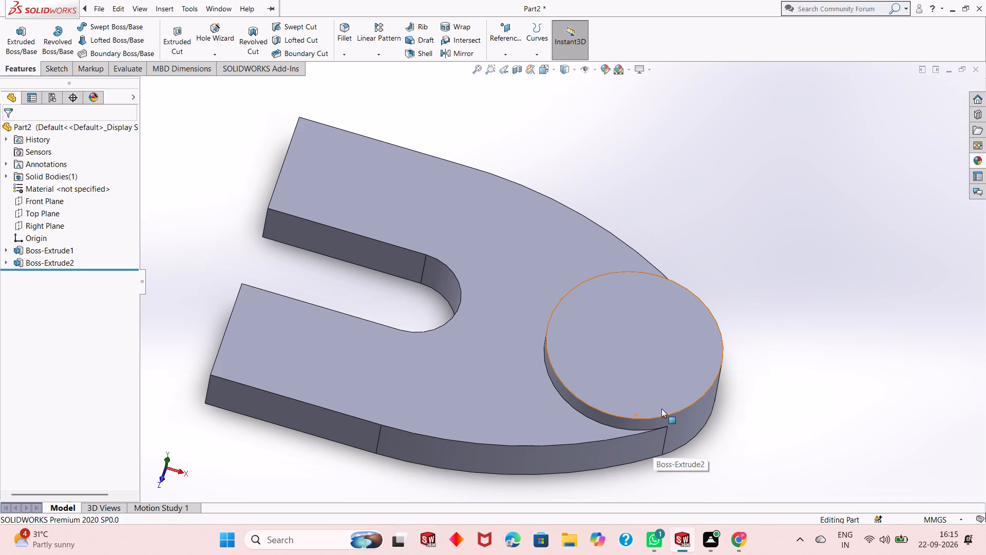
{"action": "scroll", "coordinate": [661, 409], "scroll_direction": "down", "scroll_amount": 2}
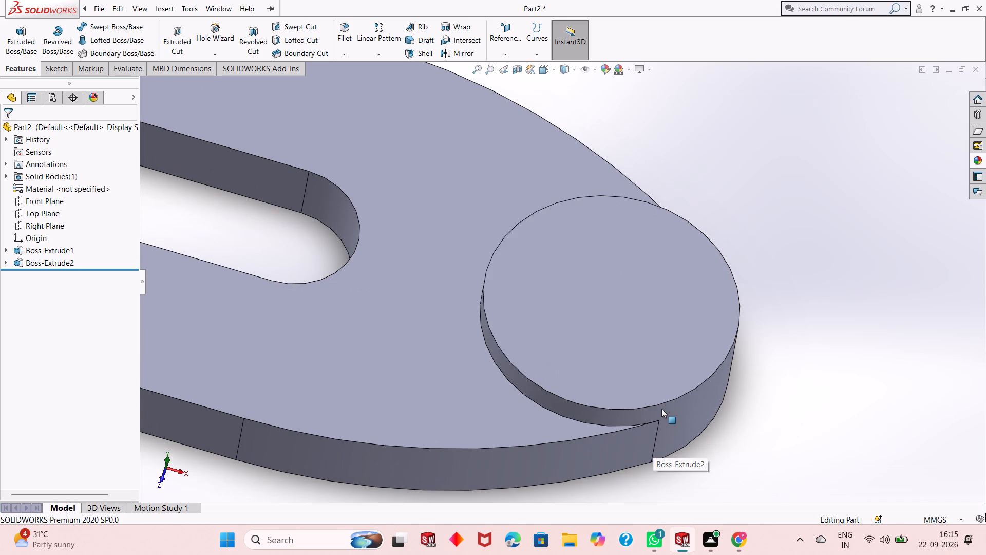
{"action": "scroll", "coordinate": [661, 409], "scroll_direction": "down", "scroll_amount": 1}
{"action": "scroll", "coordinate": [661, 409], "scroll_direction": "up", "scroll_amount": 3}
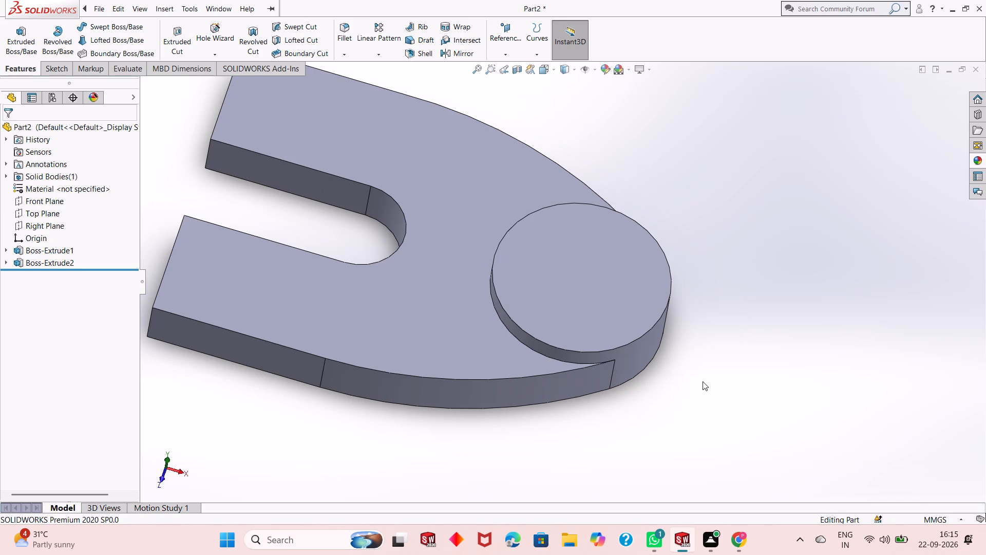
Undo the circular boss, its circle sketch and the plate extrusion, back to the plate's profile sketch.
{"action": "key", "text": "ctrl+z"}
{"action": "key", "text": "ctrl+z"}
{"action": "key", "text": "ctrl+z"}
{"action": "key", "text": "ctrl+z"}
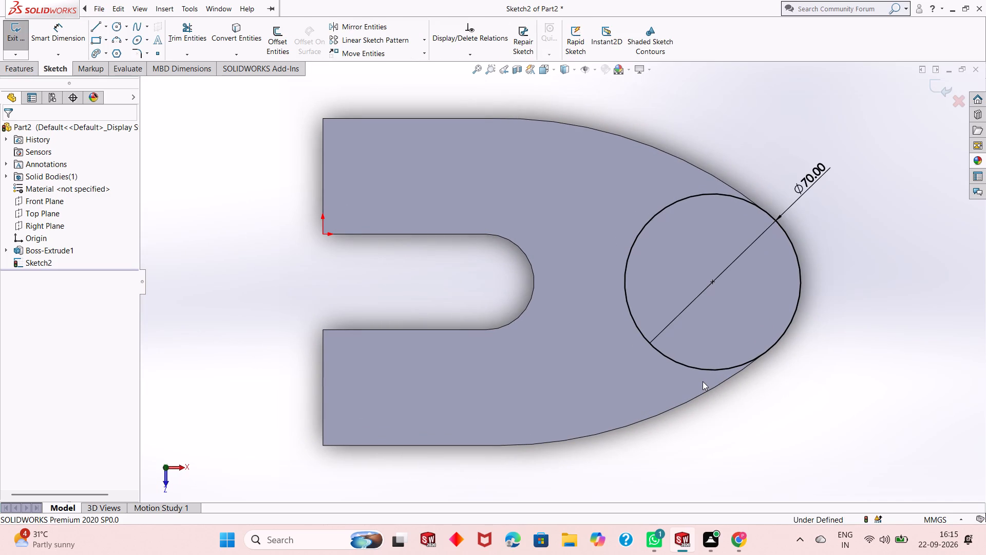
{"action": "key", "text": "ctrl+z"}
{"action": "key", "text": "ctrl+z"}
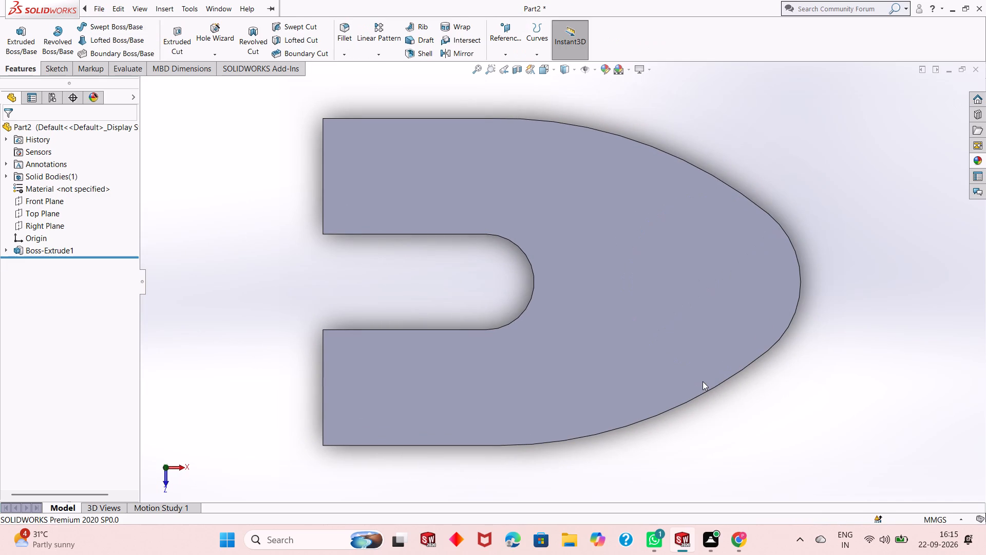
{"action": "key", "text": "ctrl+z"}
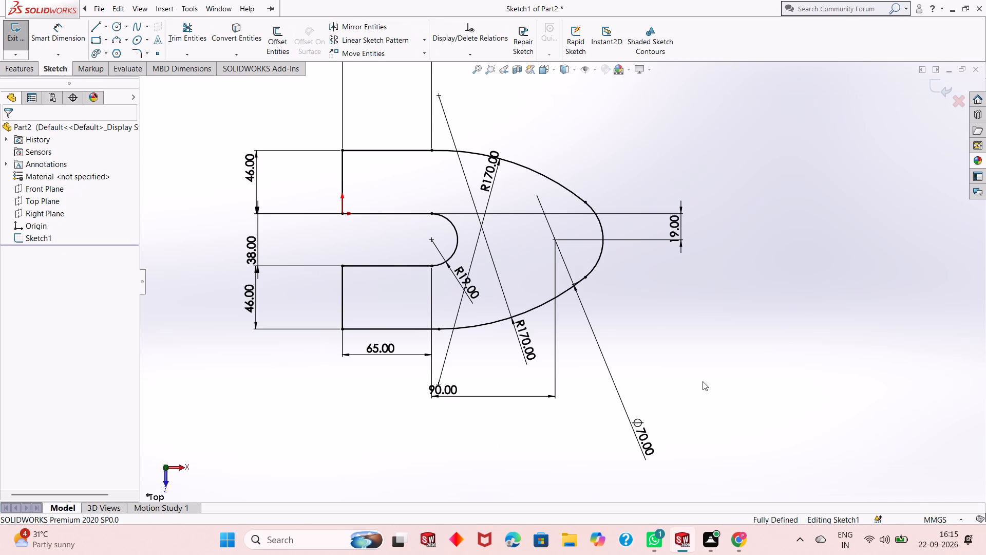
Undo the profile edits back to the slotted end and full 70 mm circle, before the connecting arcs and the center's vertical dimension.
{"action": "scroll", "coordinate": [545, 295], "scroll_direction": "down", "scroll_amount": 2}
{"action": "key", "text": "ctrl+z"}
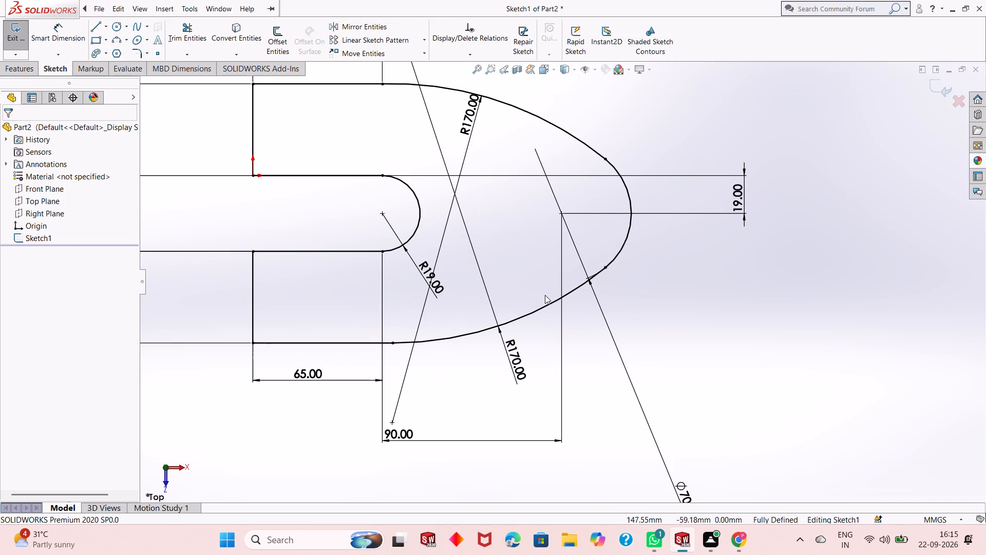
{"action": "key", "text": "ctrl+z"}
{"action": "key", "text": "ctrl+z"}
{"action": "key", "text": "ctrl+z"}
{"action": "key", "text": "ctrl+z"}
{"action": "key", "text": "ctrl+z"}
{"action": "key", "text": "ctrl+z"}
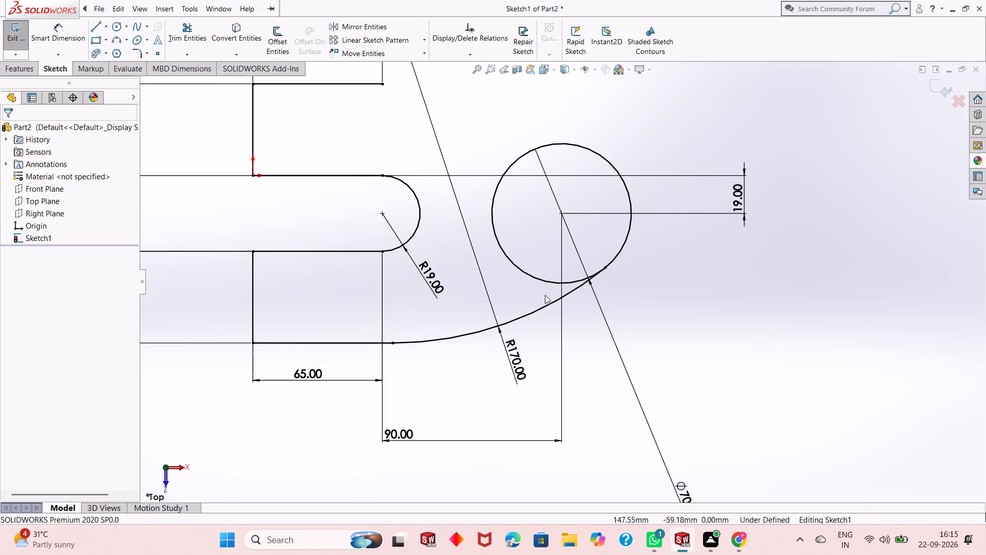
{"action": "key", "text": "ctrl+z"}
{"action": "key", "text": "ctrl+z"}
{"action": "key", "text": "ctrl+z"}
{"action": "key", "text": "ctrl+z"}
{"action": "key", "text": "ctrl+z"}
{"action": "key", "text": "ctrl+z"}
{"action": "key", "text": "ctrl+z"}
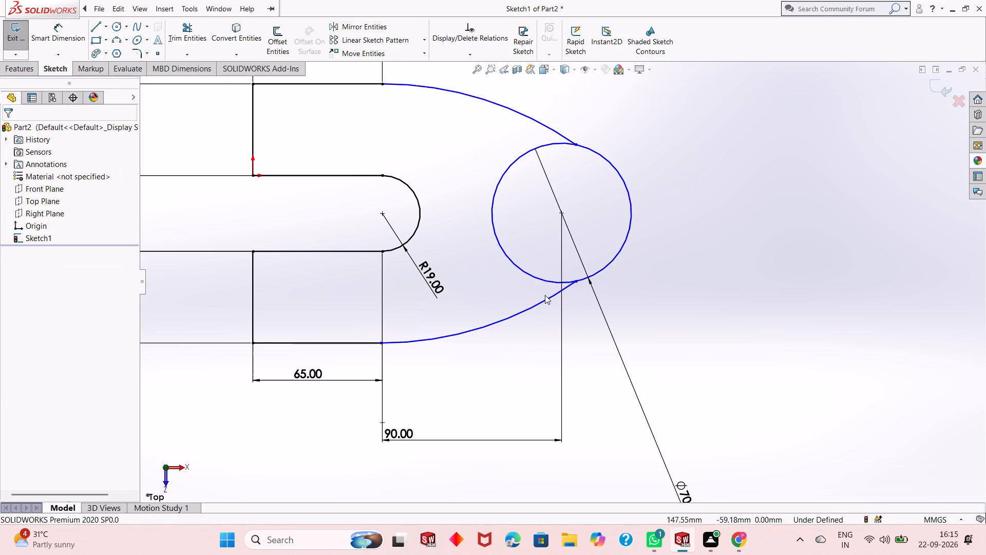
{"action": "key", "text": "ctrl+z"}
{"action": "key", "text": "ctrl+z"}
{"action": "scroll", "coordinate": [466, 232], "scroll_direction": "up", "scroll_amount": 2, "text": "ctrl"}
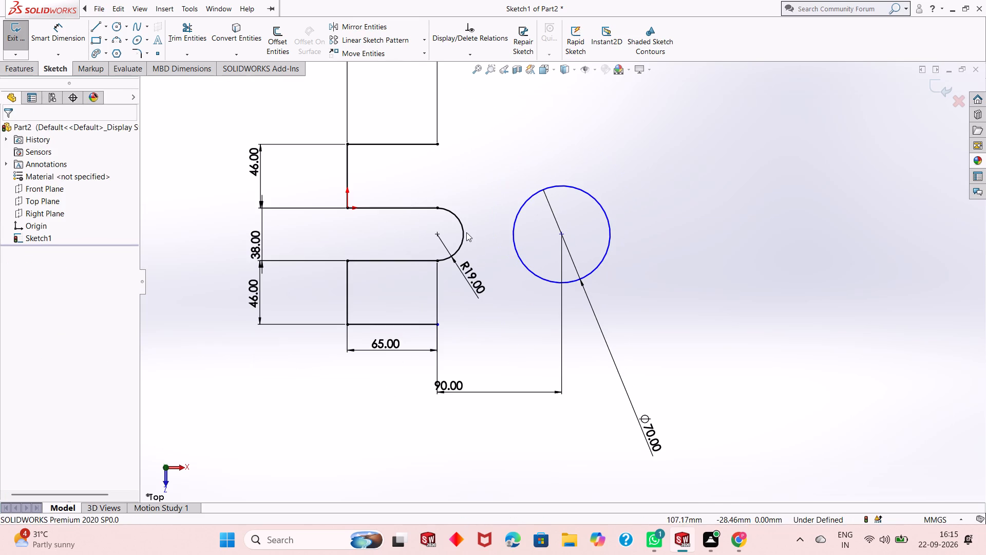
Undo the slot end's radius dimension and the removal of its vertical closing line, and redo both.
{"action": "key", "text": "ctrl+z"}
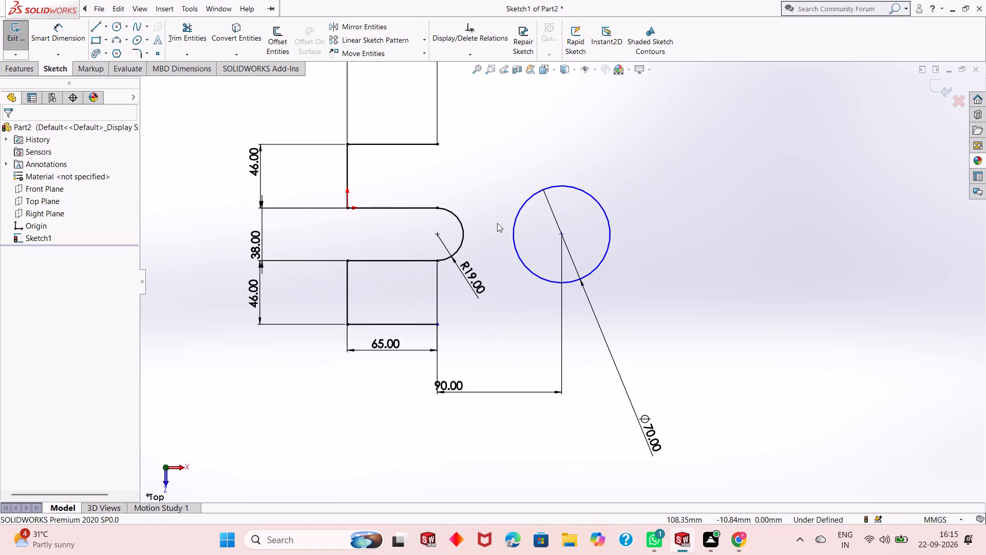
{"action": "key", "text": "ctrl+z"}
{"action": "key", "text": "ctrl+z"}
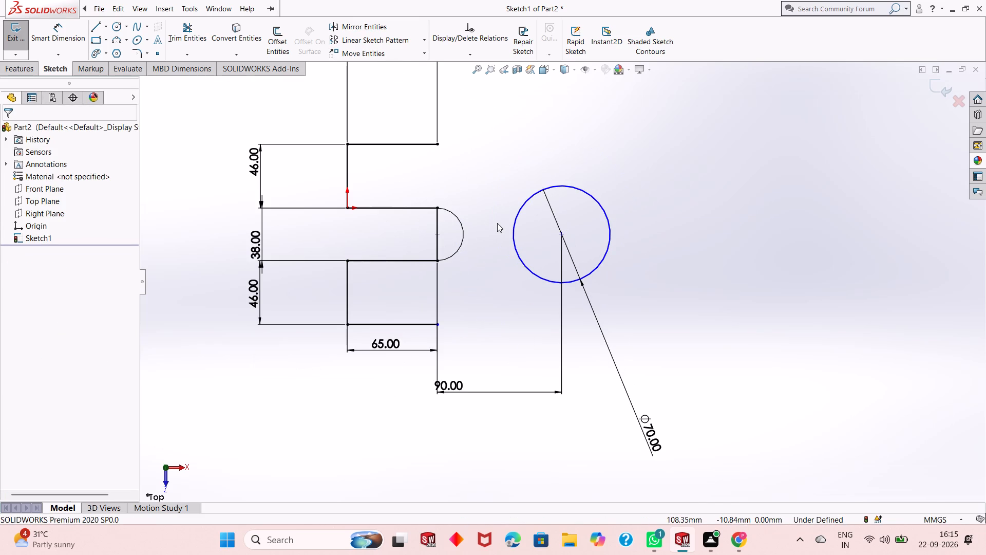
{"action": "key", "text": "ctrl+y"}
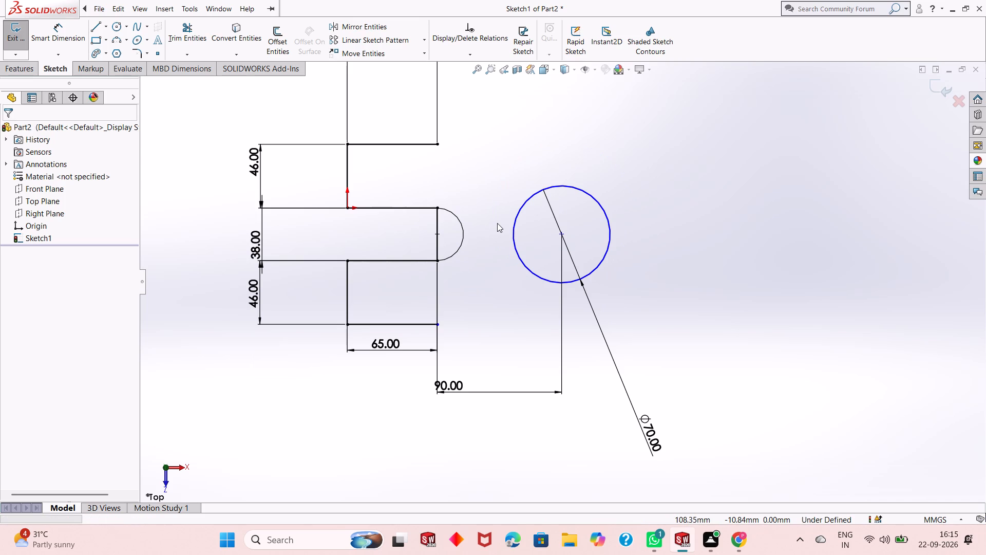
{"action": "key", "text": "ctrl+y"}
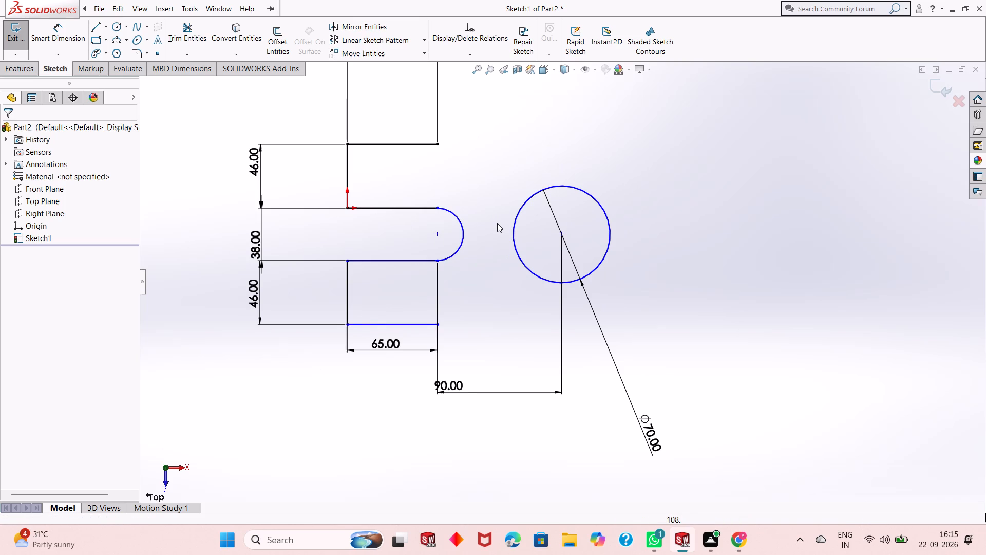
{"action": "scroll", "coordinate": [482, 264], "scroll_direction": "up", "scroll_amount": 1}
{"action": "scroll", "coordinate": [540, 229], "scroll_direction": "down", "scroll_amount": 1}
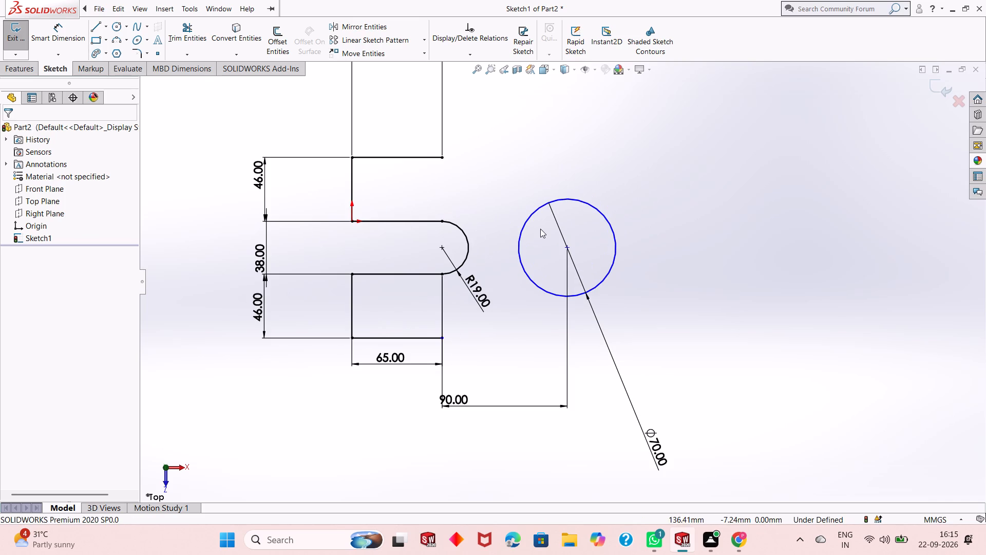
Dimension the vertical distance between the origin and the 70 mm circle's center.
{"action": "left_click", "coordinate": [48, 26]}
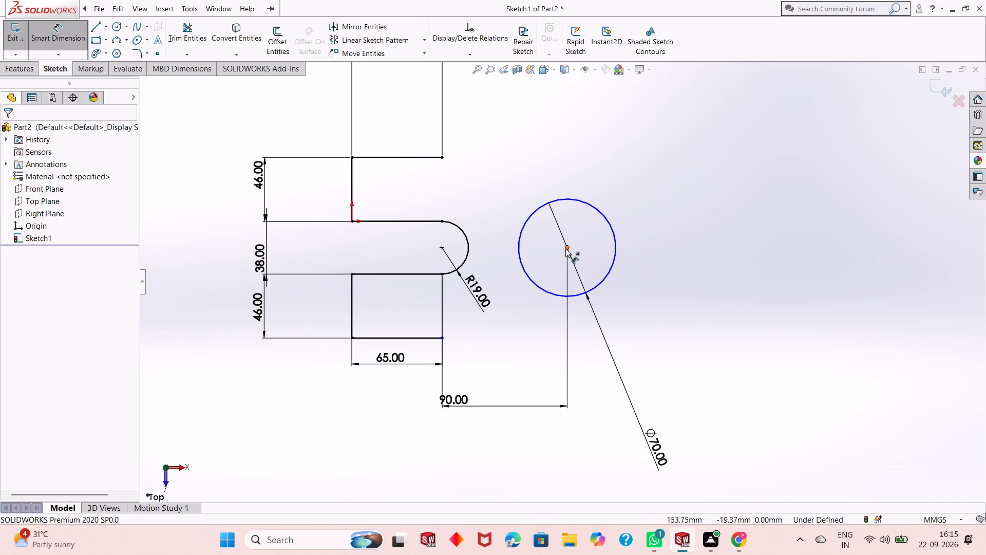
{"action": "left_click", "coordinate": [565, 248]}
{"action": "left_click", "coordinate": [354, 223]}
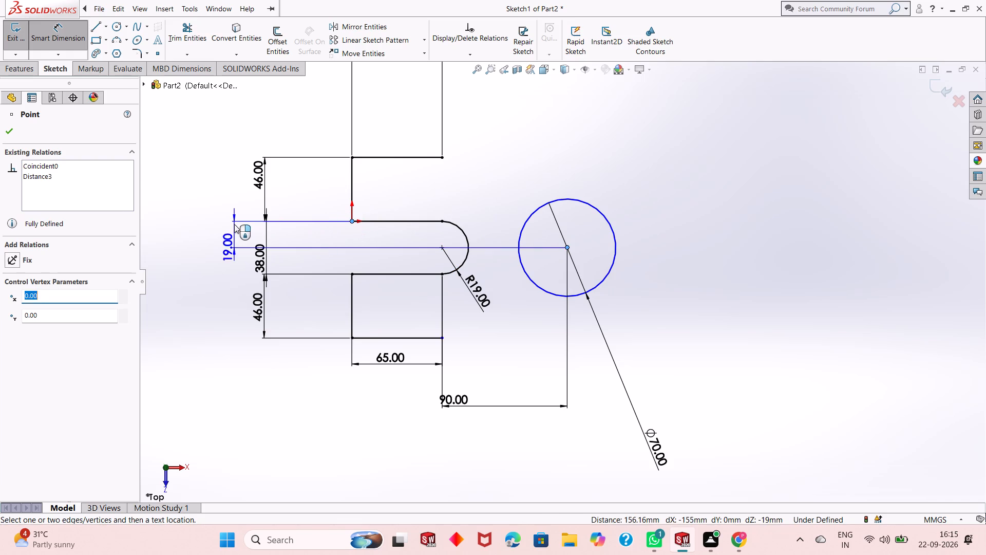
{"action": "left_click", "coordinate": [234, 224]}
{"action": "left_click", "coordinate": [197, 210]}
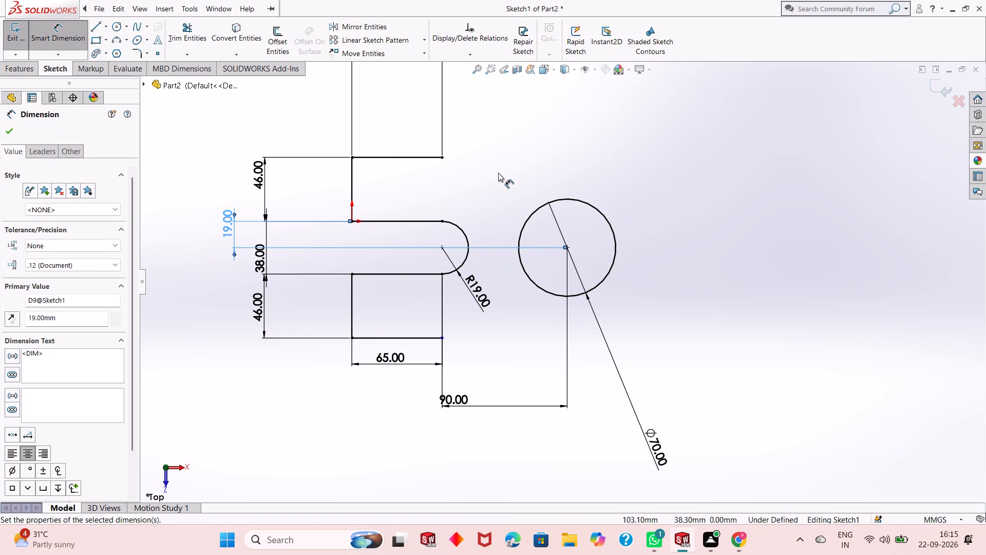
Sketch a line about 75 mm long, tangent to the circle's upper edge and sloping up toward the upper arm.
{"action": "left_click", "coordinate": [93, 29]}
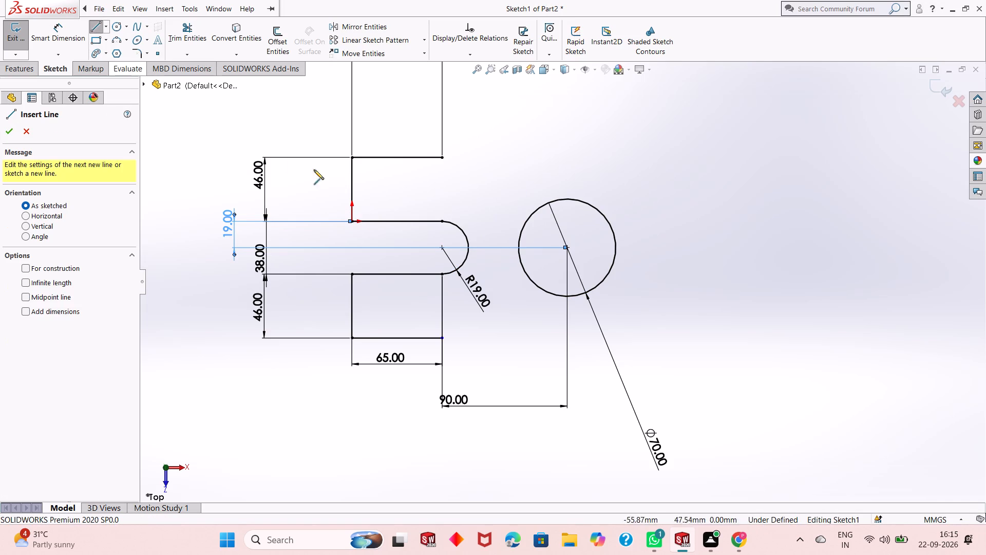
{"action": "left_click", "coordinate": [575, 199]}
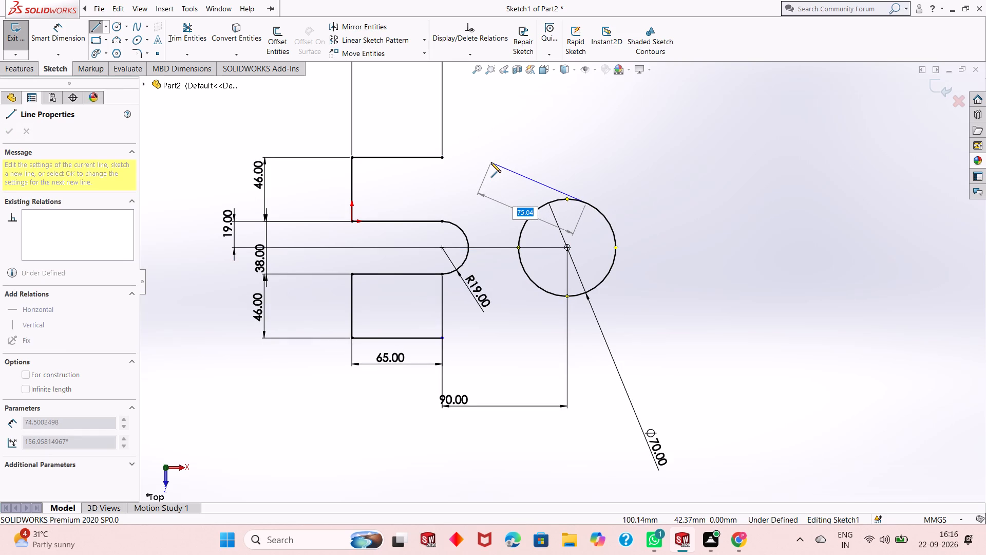
{"action": "left_click", "coordinate": [491, 162]}
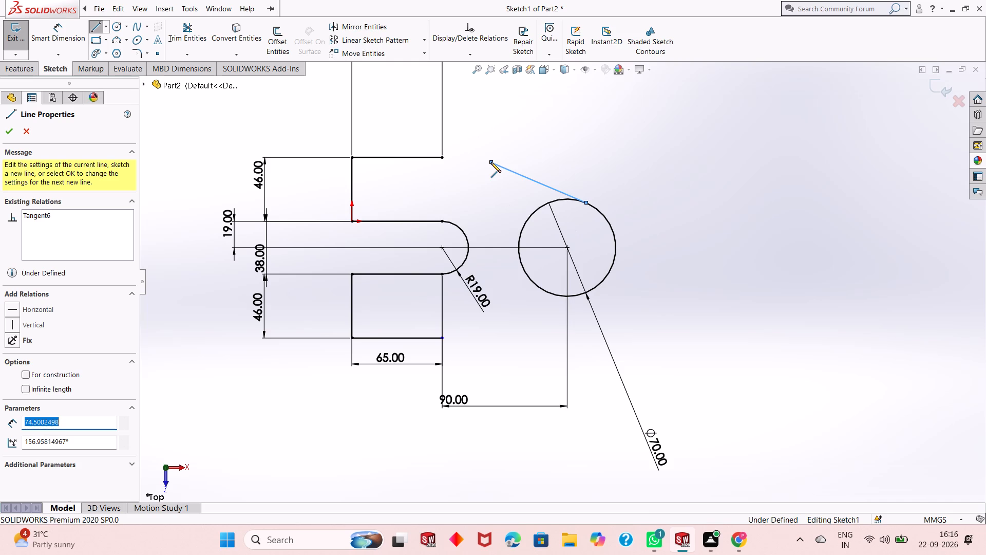
{"action": "key", "text": "Escape"}
{"action": "key", "text": "Escape"}
Sketch a horizontal line about 61 mm long from the circle's center toward the slot's rounded end.
{"action": "left_click", "coordinate": [95, 27]}
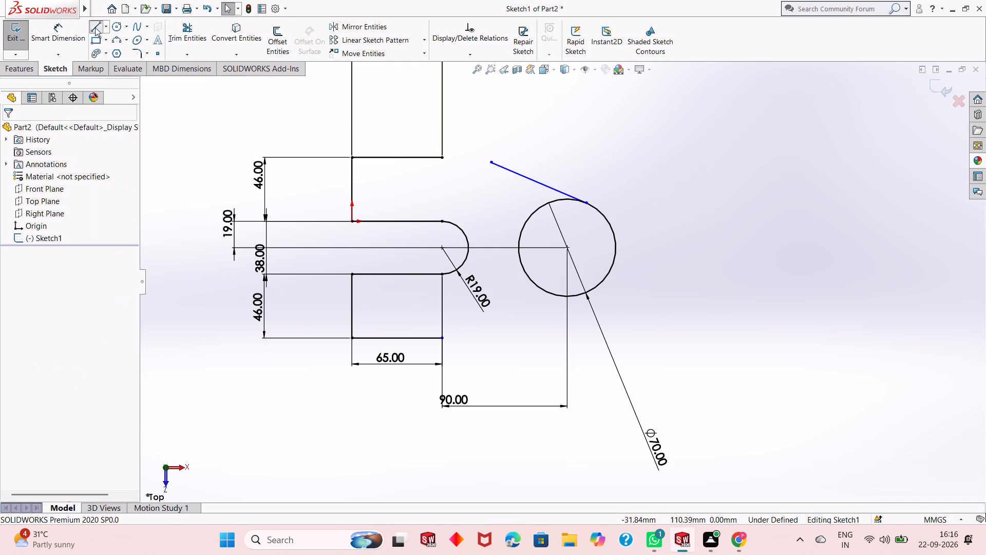
{"action": "left_click", "coordinate": [566, 245]}
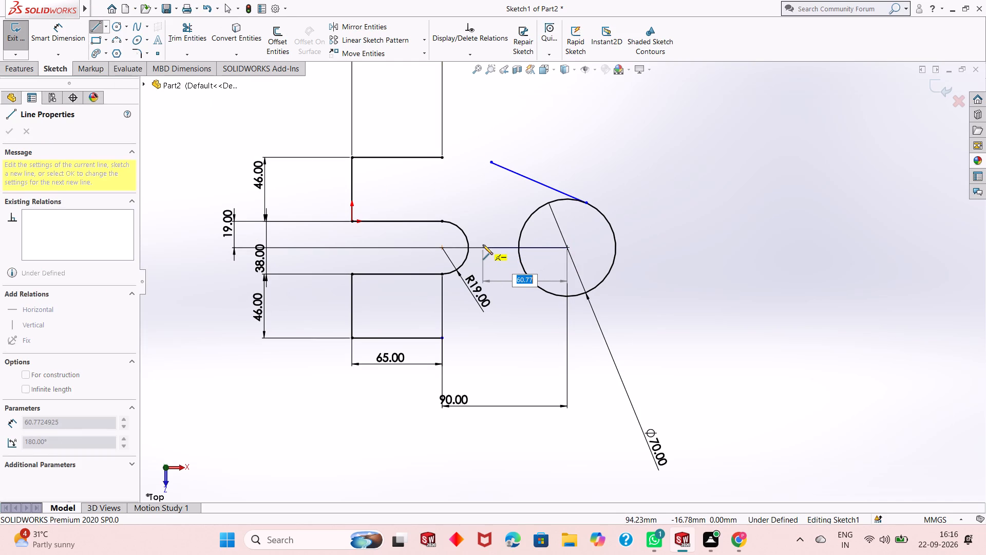
{"action": "left_click", "coordinate": [483, 245]}
{"action": "key", "text": "Escape"}
{"action": "key", "text": "Escape"}
{"action": "key", "text": "Escape"}
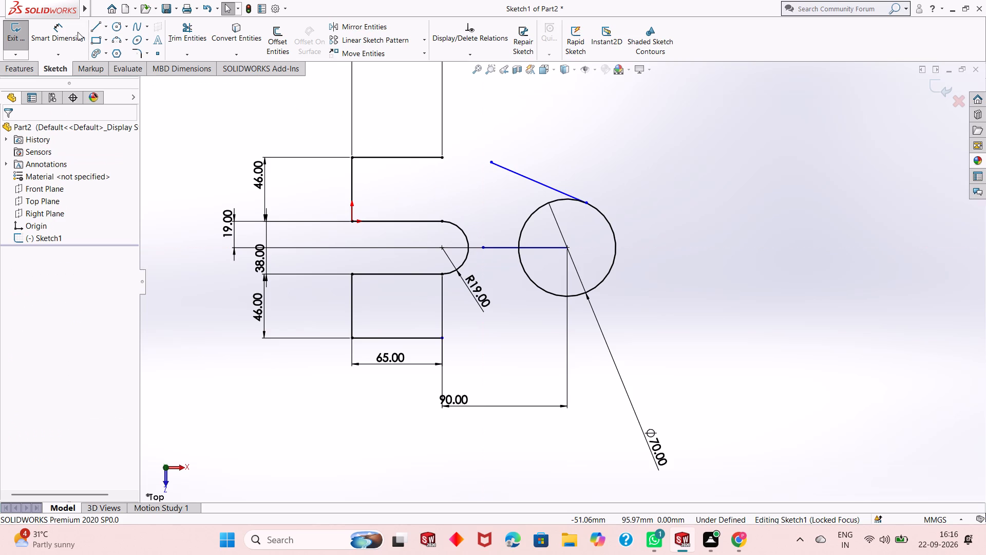
Sketch a line about 58 mm long, tangent to the circle's lower edge and sloping down toward the lower arm.
{"action": "left_click", "coordinate": [94, 28]}
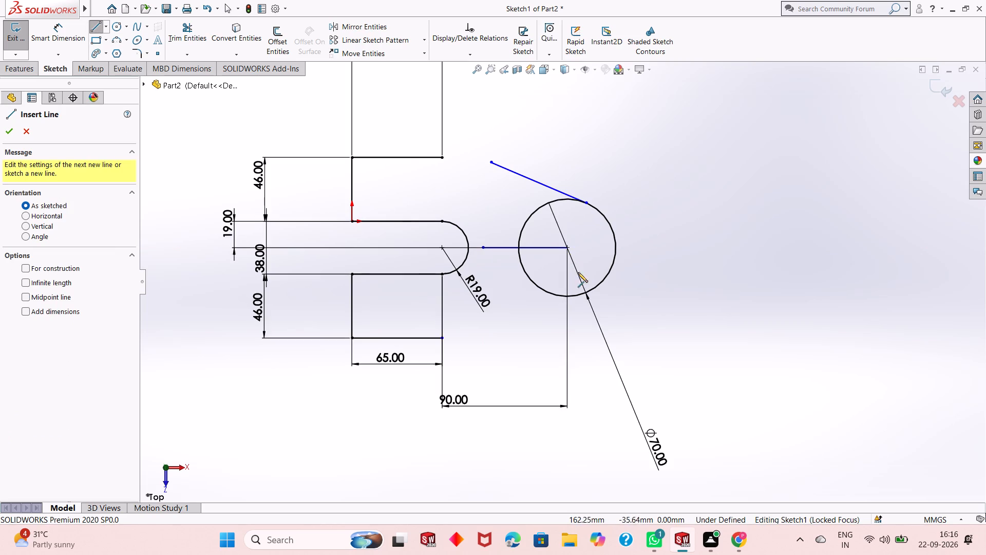
{"action": "left_click", "coordinate": [589, 292]}
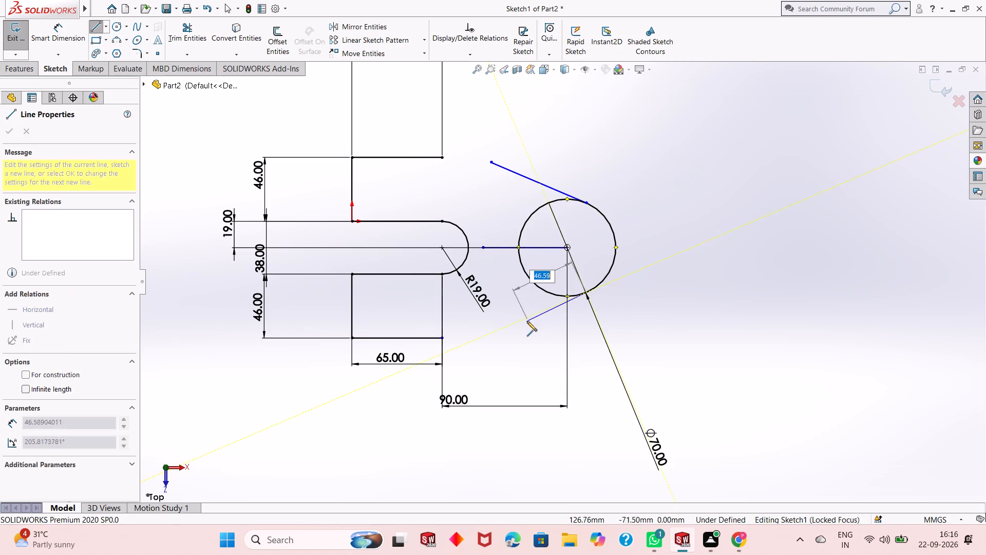
{"action": "left_click", "coordinate": [512, 324]}
{"action": "key", "text": "Escape"}
{"action": "key", "text": "Escape"}
{"action": "key", "text": "Escape"}
{"action": "key", "text": "Escape"}
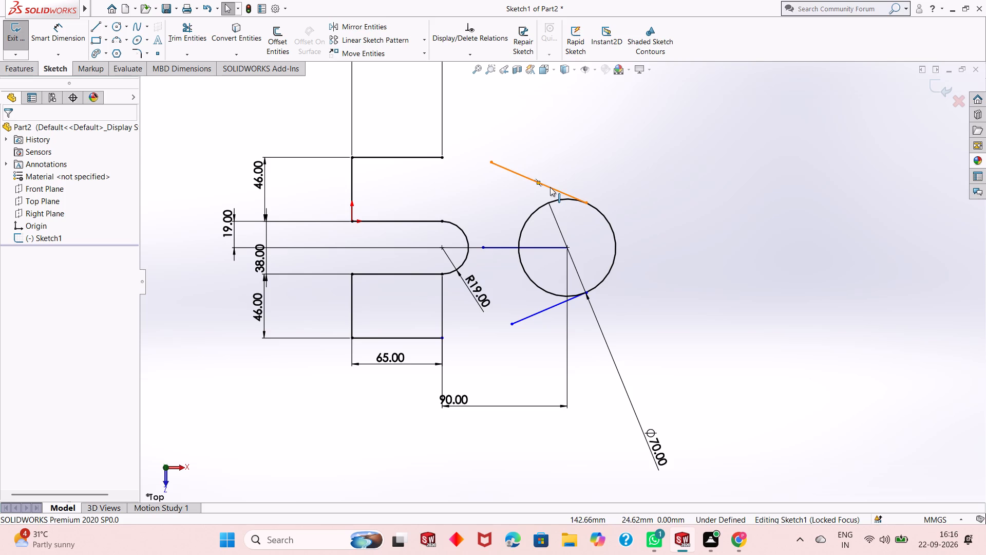
Dimension the angle between the horizontal center line and the upper tangent line as 22.5°.
{"action": "left_click", "coordinate": [69, 42]}
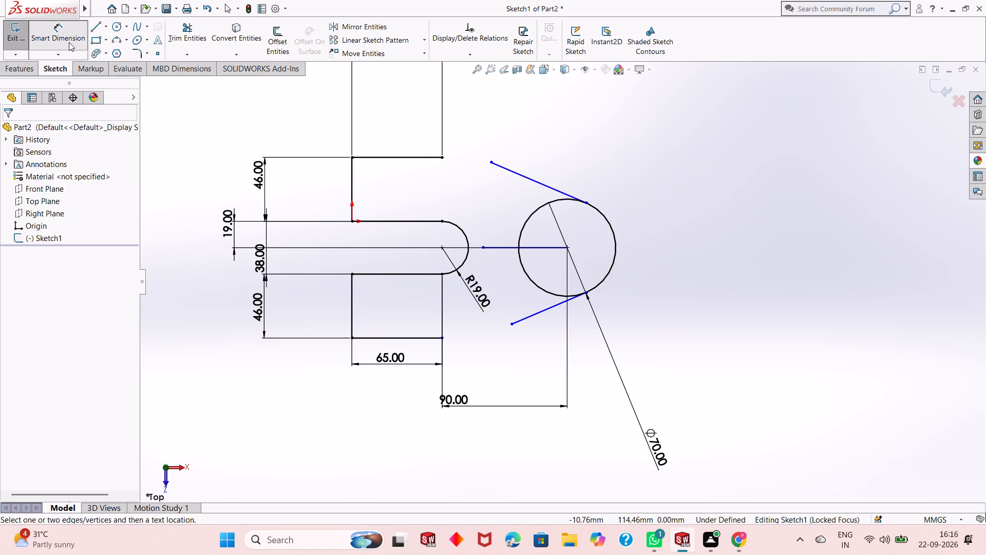
{"action": "left_click", "coordinate": [502, 246]}
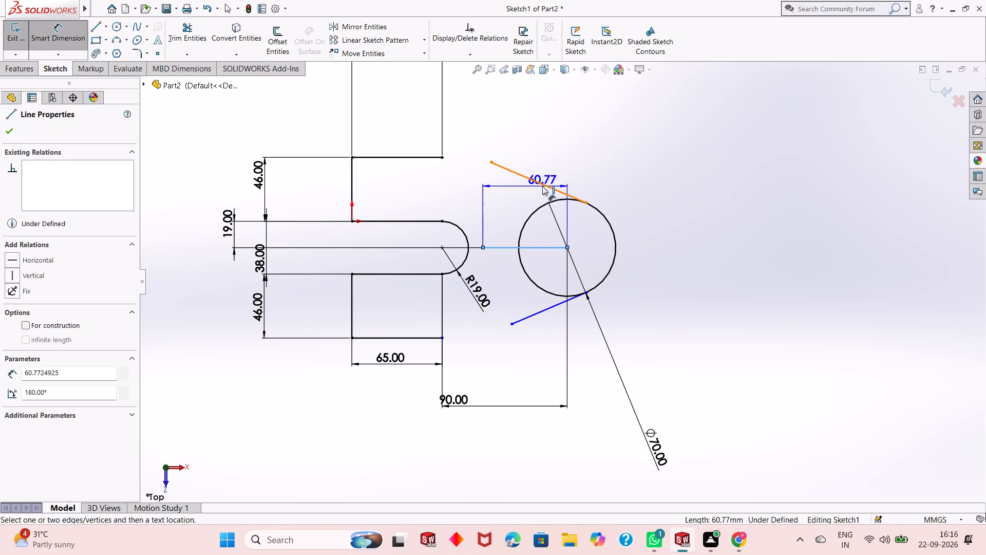
{"action": "left_click", "coordinate": [542, 186]}
{"action": "left_click", "coordinate": [503, 195]}
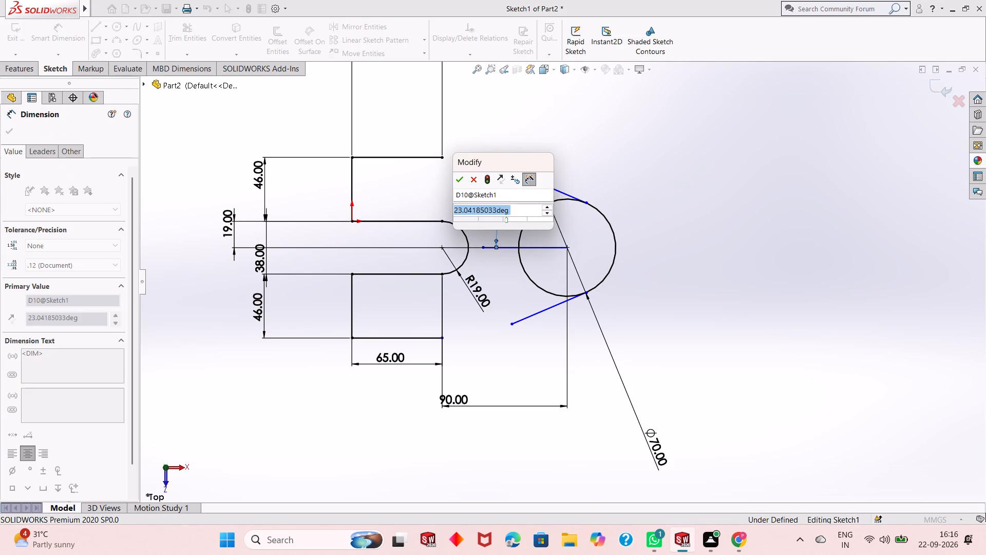
{"action": "type", "text": "22.5"}
{"action": "key", "text": "Return"}
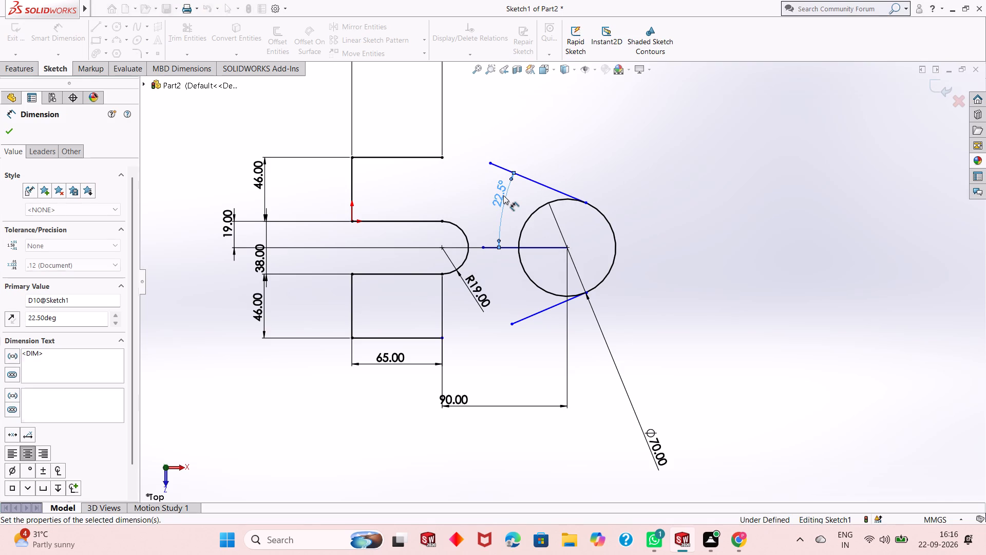
Dimension the angle between the horizontal center line and the lower tangent line as 22.5°.
{"action": "left_click", "coordinate": [537, 247]}
{"action": "left_click", "coordinate": [528, 318]}
{"action": "left_click", "coordinate": [518, 302]}
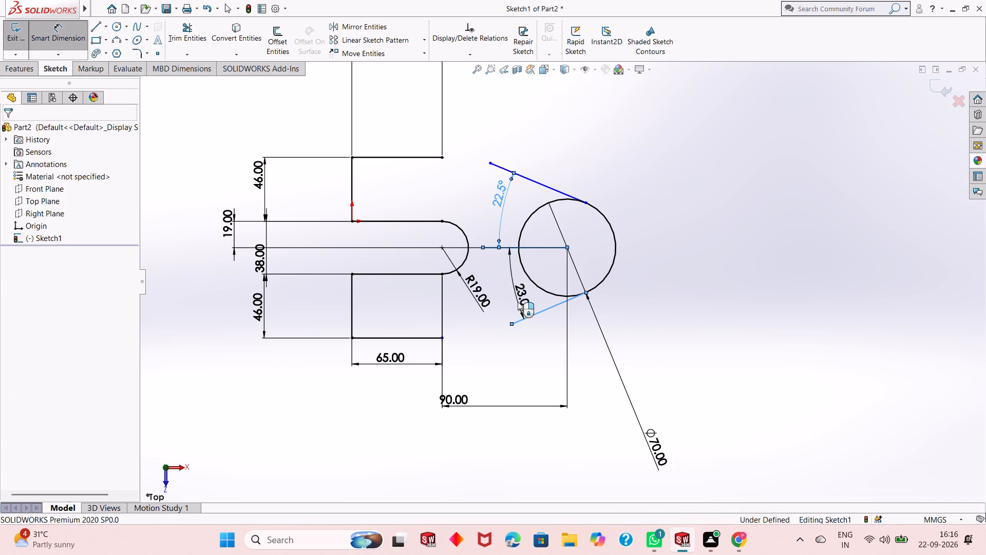
{"action": "type", "text": "22.5"}
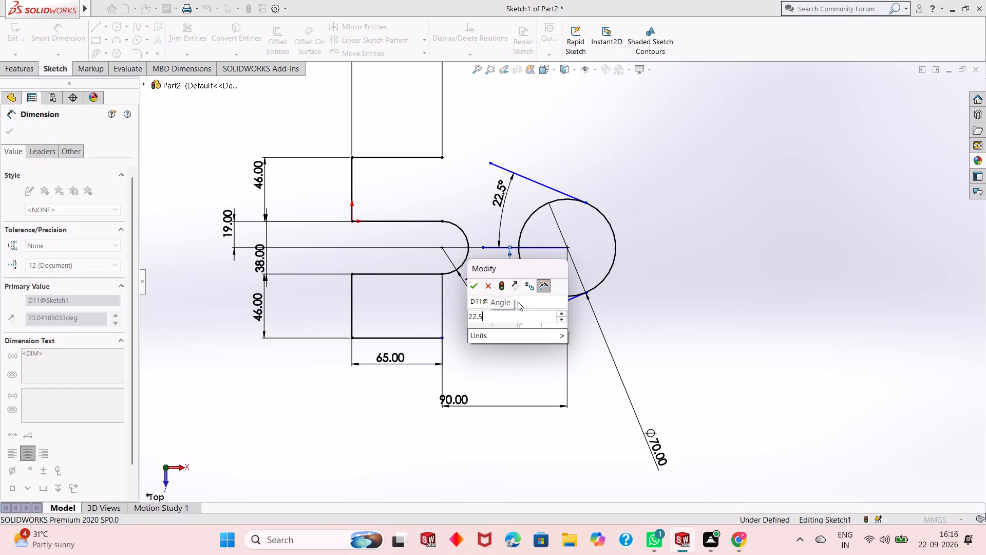
{"action": "key", "text": "Return"}
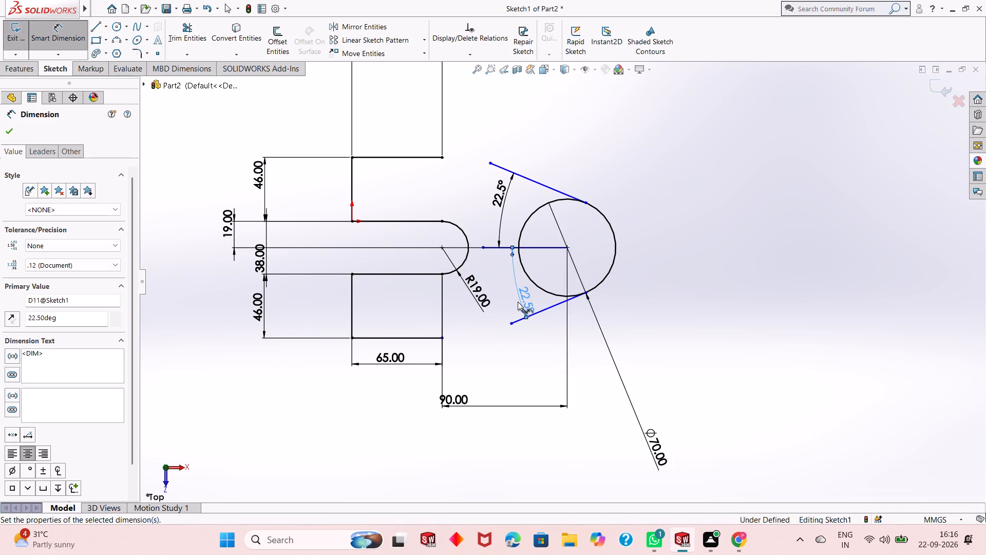
{"action": "right_click", "coordinate": [667, 196]}
{"action": "left_click", "coordinate": [693, 233]}
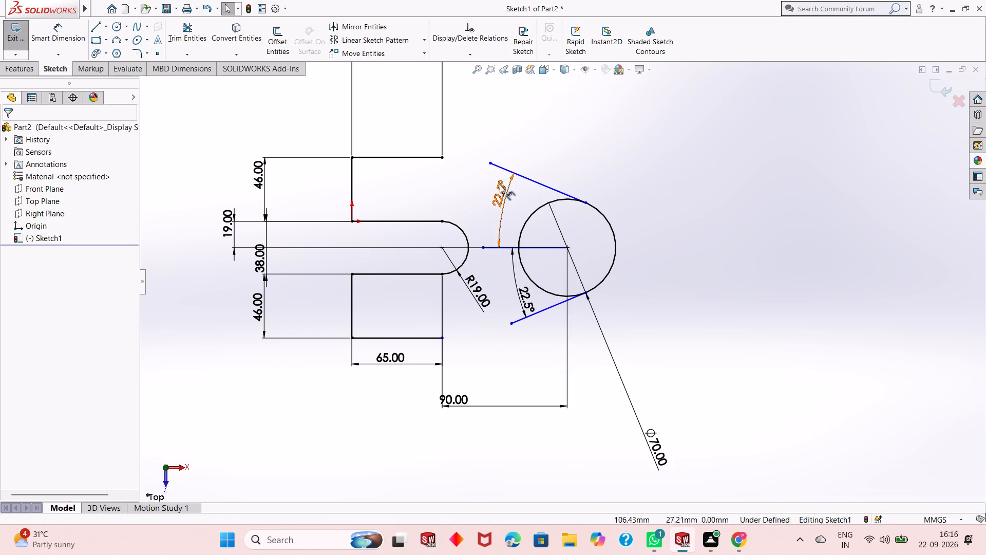
Dimension the upper tangent line's aligned length as 75 mm.
{"action": "left_click", "coordinate": [58, 29]}
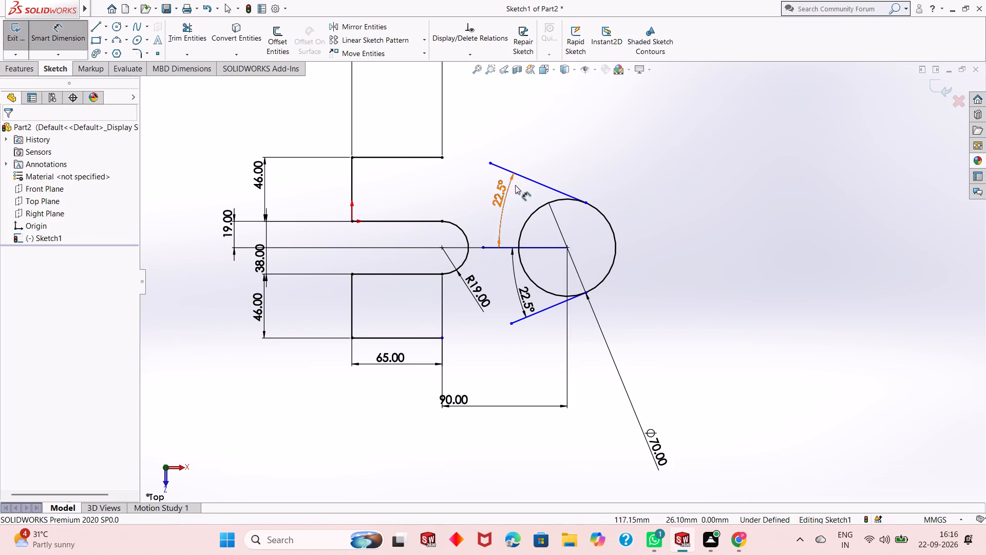
{"action": "left_click", "coordinate": [538, 181]}
{"action": "left_click", "coordinate": [552, 168]}
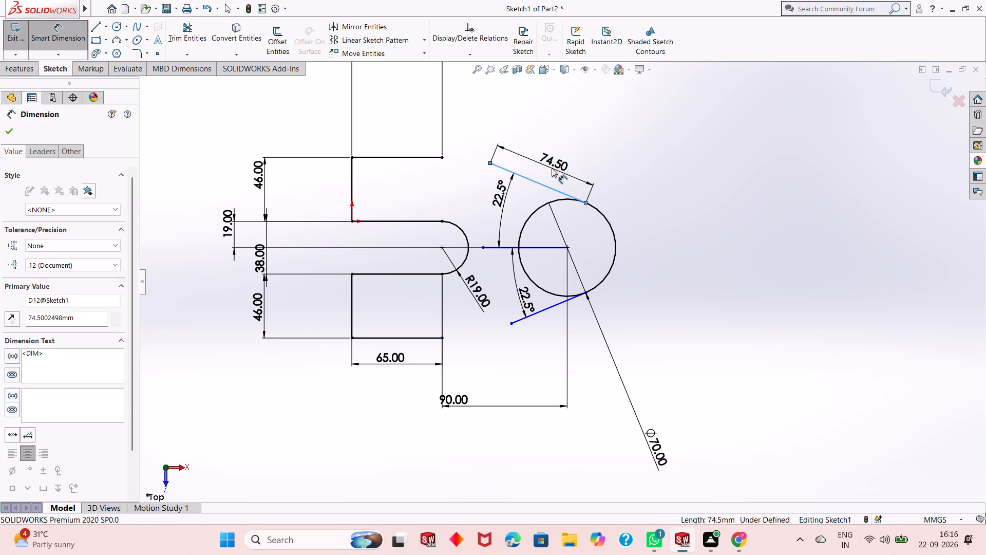
{"action": "type", "text": "75"}
{"action": "key", "text": "Return"}
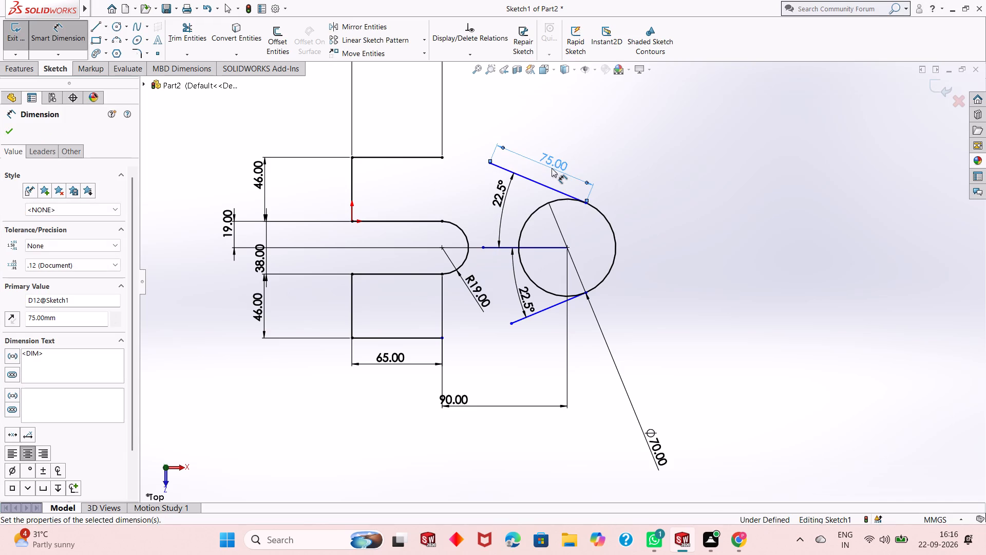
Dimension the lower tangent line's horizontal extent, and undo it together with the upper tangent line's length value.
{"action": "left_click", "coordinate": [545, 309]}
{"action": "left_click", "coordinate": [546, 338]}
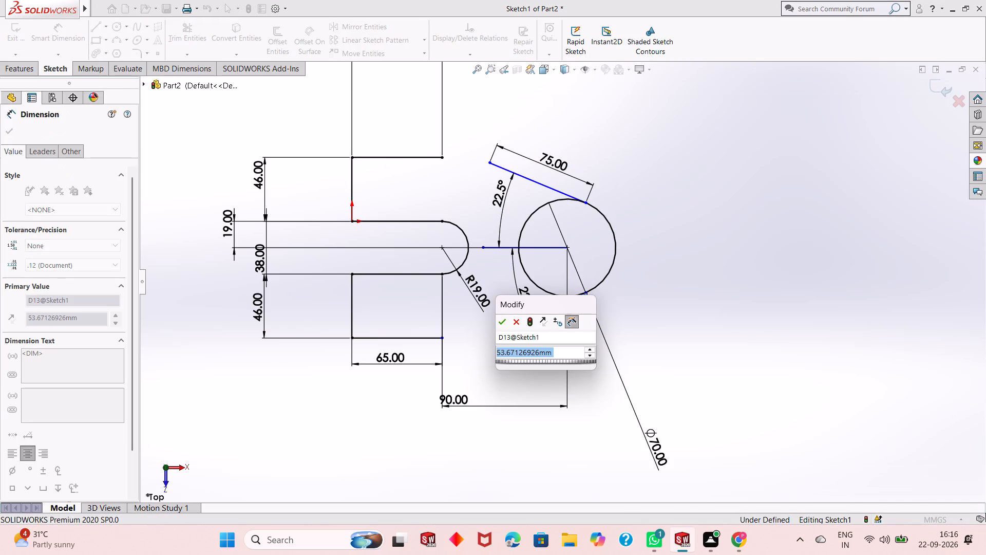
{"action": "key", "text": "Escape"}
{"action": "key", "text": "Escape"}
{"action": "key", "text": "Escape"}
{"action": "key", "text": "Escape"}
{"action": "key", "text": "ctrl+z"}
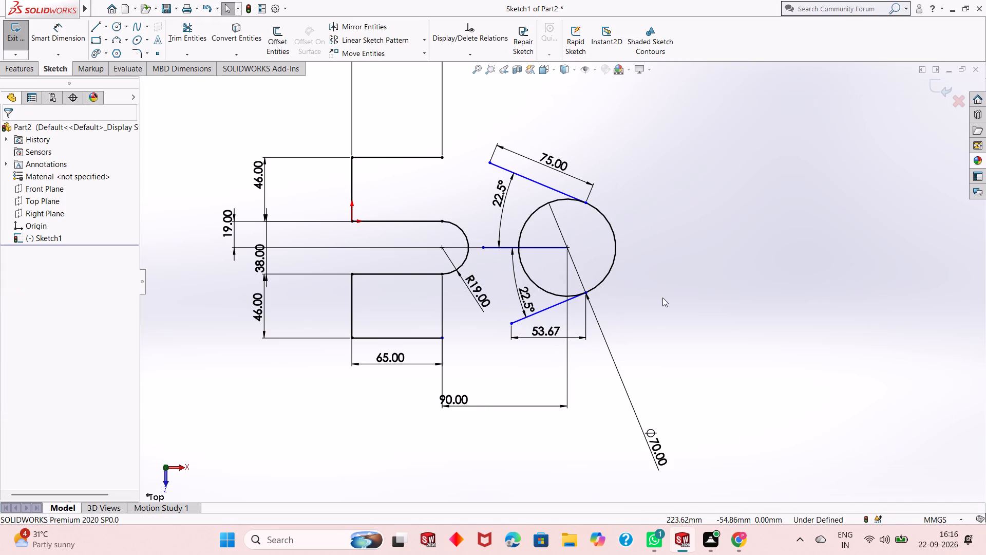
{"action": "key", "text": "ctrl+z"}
Set the upper tangent line's length dimension to 75 mm.
{"action": "double_click", "coordinate": [572, 168]}
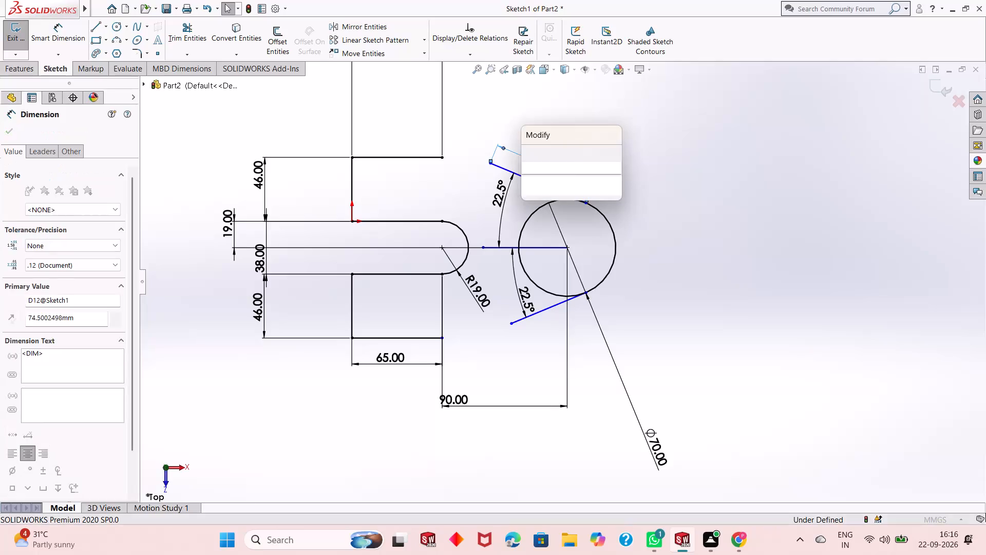
{"action": "type", "text": "75"}
{"action": "key", "text": "Return"}
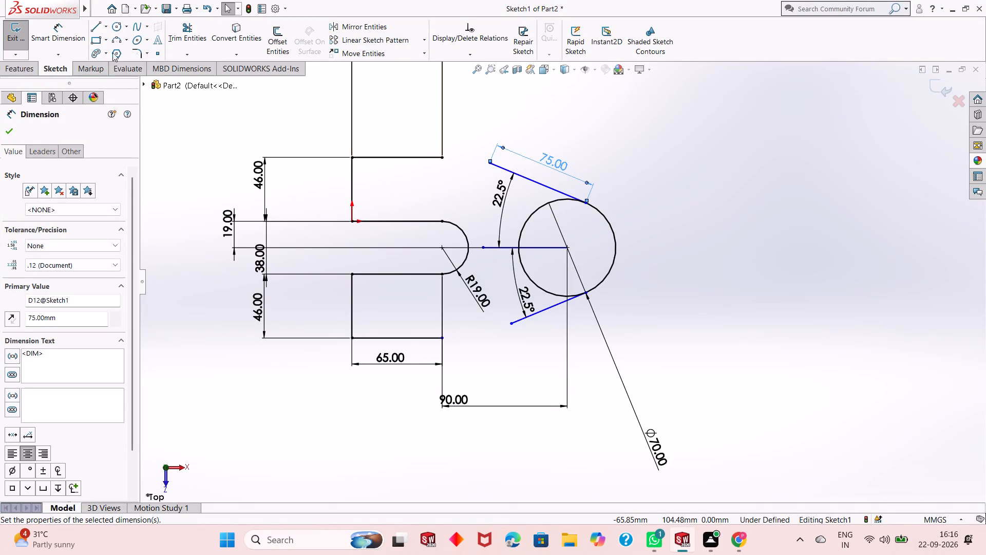
Dimension the lower tangent line's aligned length as 75 mm.
{"action": "left_click", "coordinate": [75, 40]}
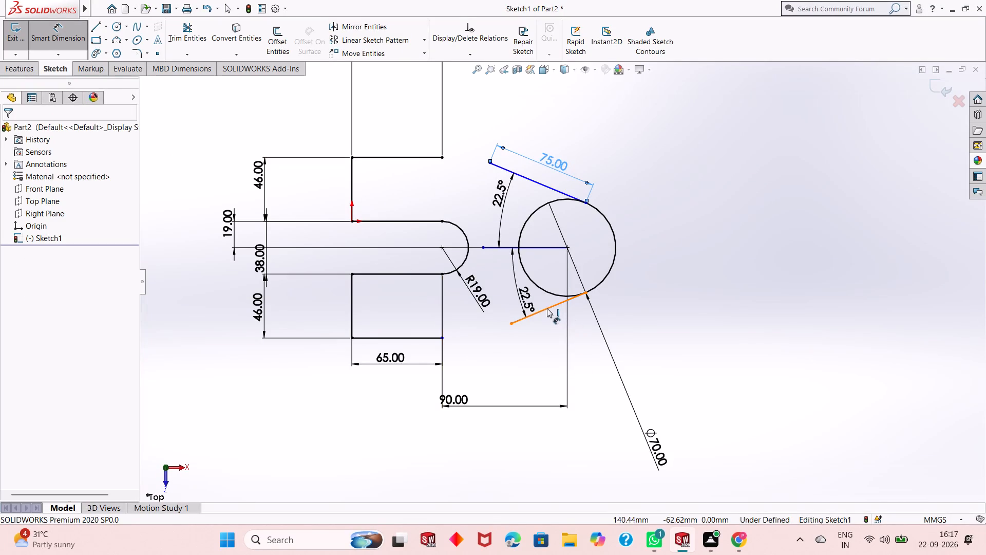
{"action": "left_click", "coordinate": [547, 308]}
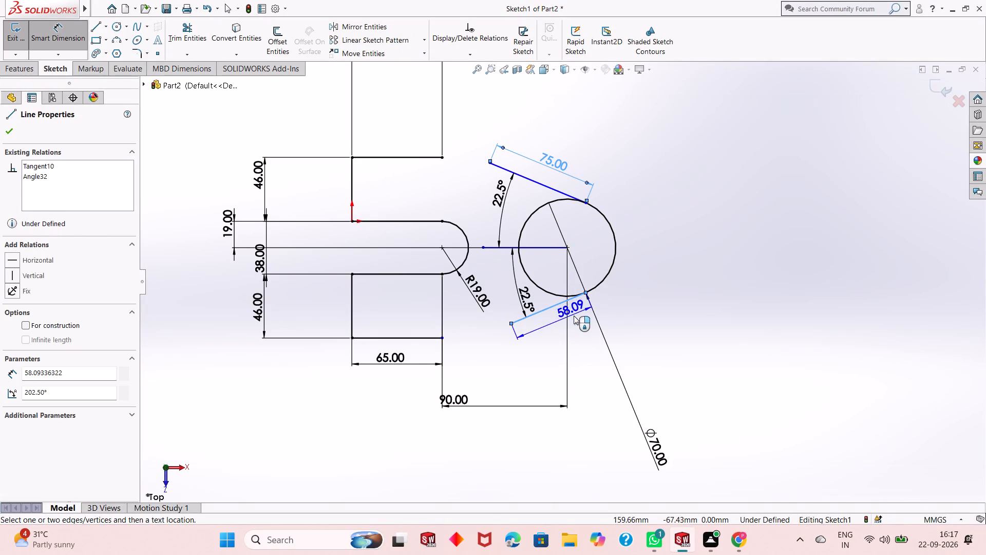
{"action": "left_click", "coordinate": [574, 316]}
{"action": "type", "text": "75"}
{"action": "key", "text": "Return"}
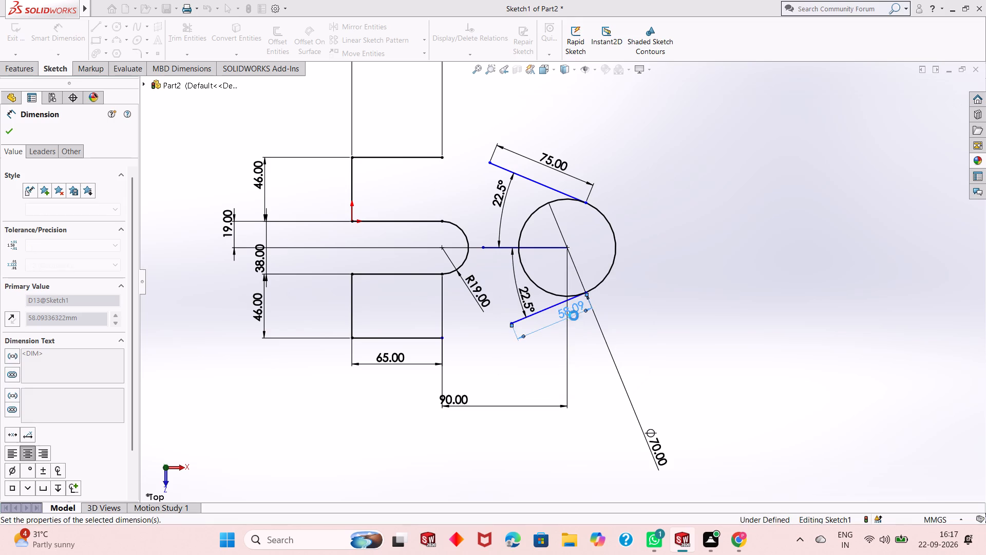
{"action": "right_click", "coordinate": [651, 257]}
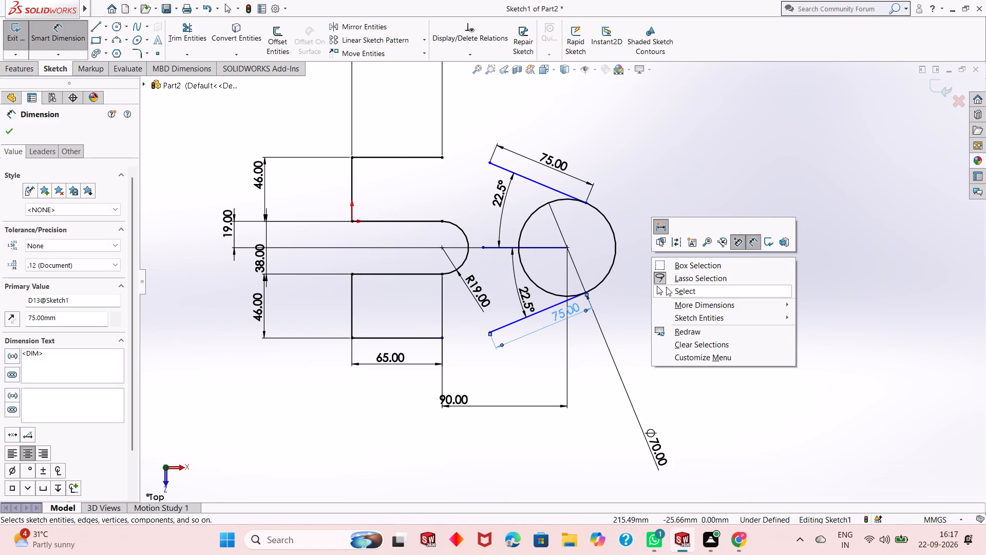
{"action": "left_click", "coordinate": [666, 287]}
Sketch a three-point arc of radius 170 mm from the upper arm's open corner to the upper tangent line's free end.
{"action": "scroll", "coordinate": [514, 249], "scroll_direction": "up", "scroll_amount": 1}
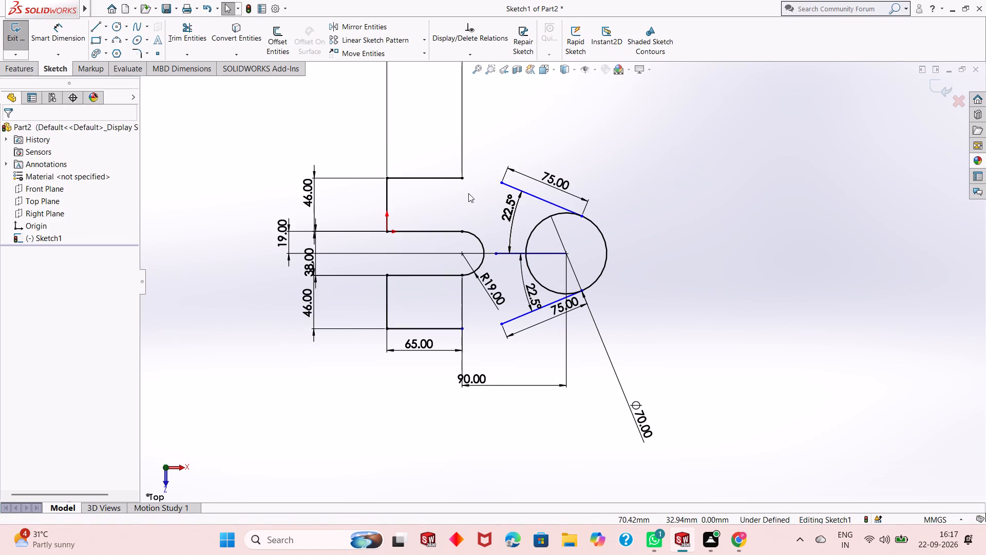
{"action": "scroll", "coordinate": [476, 209], "scroll_direction": "down", "scroll_amount": 1}
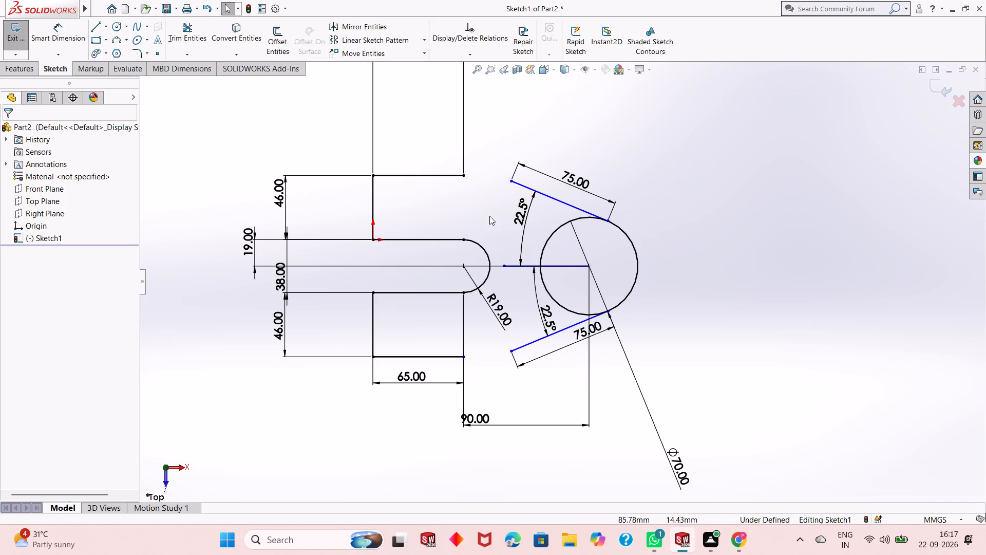
{"action": "left_click", "coordinate": [115, 38]}
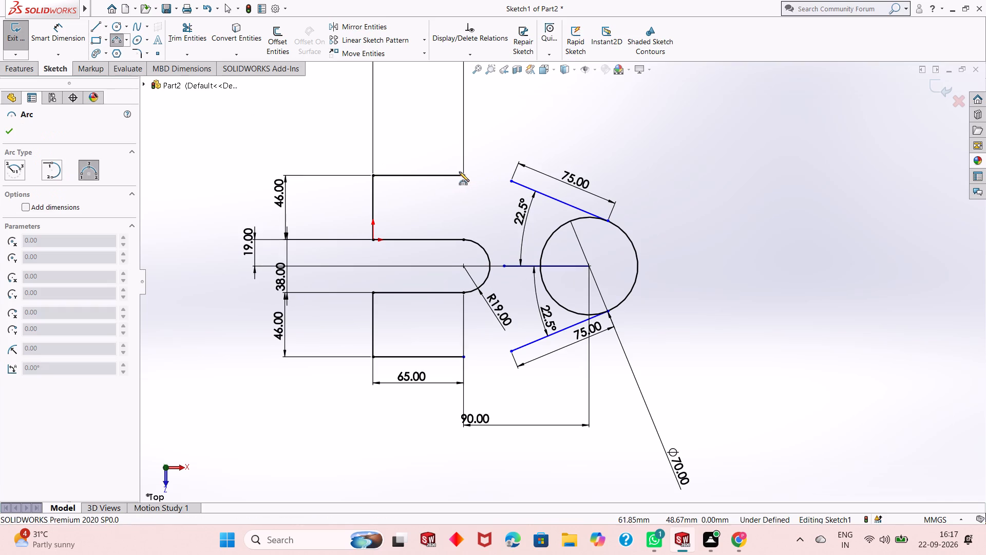
{"action": "left_click", "coordinate": [463, 175]}
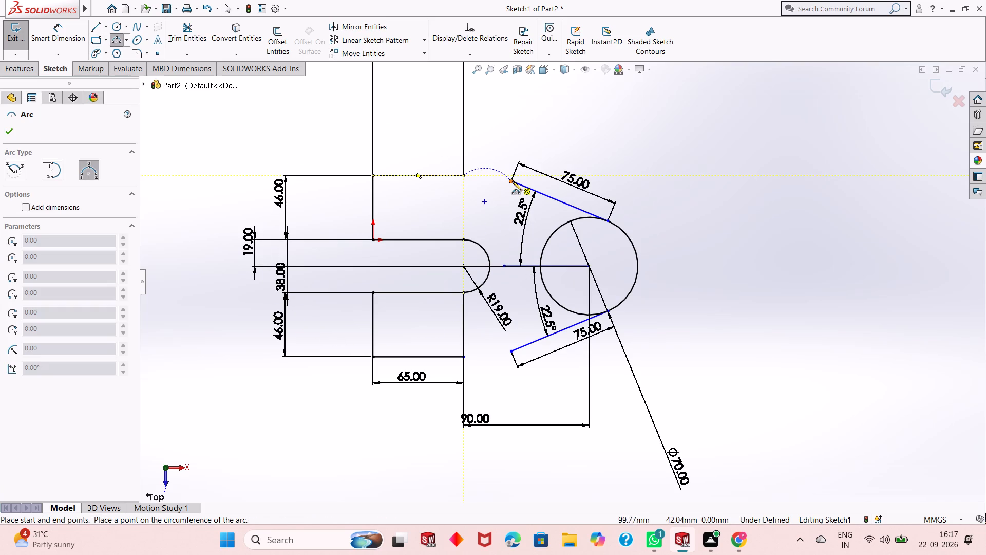
{"action": "left_click", "coordinate": [513, 181]}
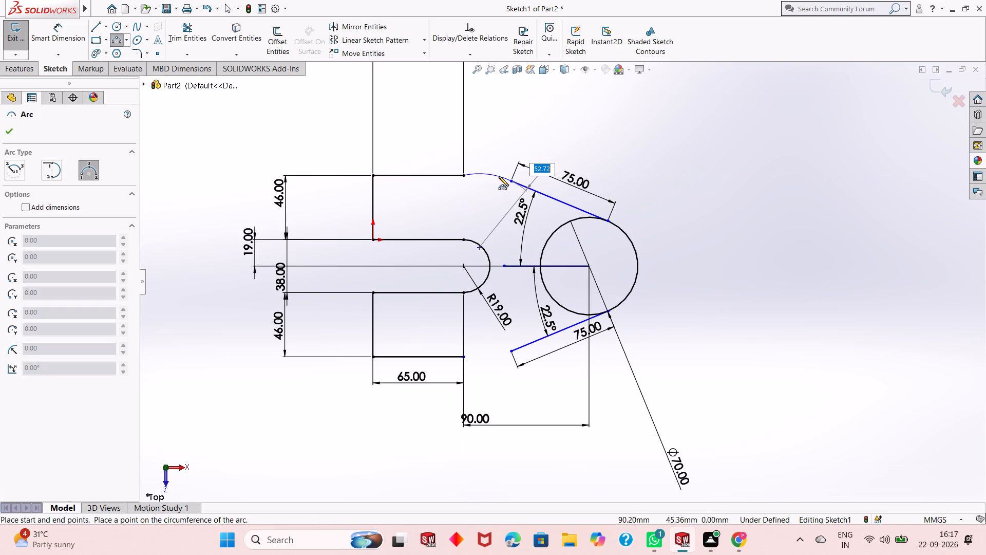
{"action": "type", "text": "170"}
{"action": "key", "text": "Return"}
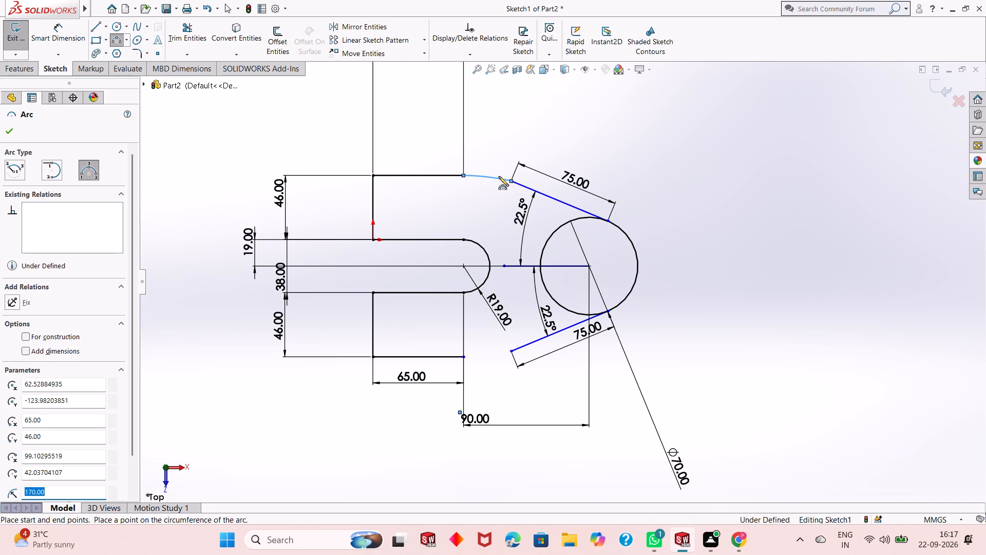
Sketch a three-point arc of radius 170 mm from the lower arm's open corner to the lower tangent line's free end.
{"action": "left_click", "coordinate": [464, 357]}
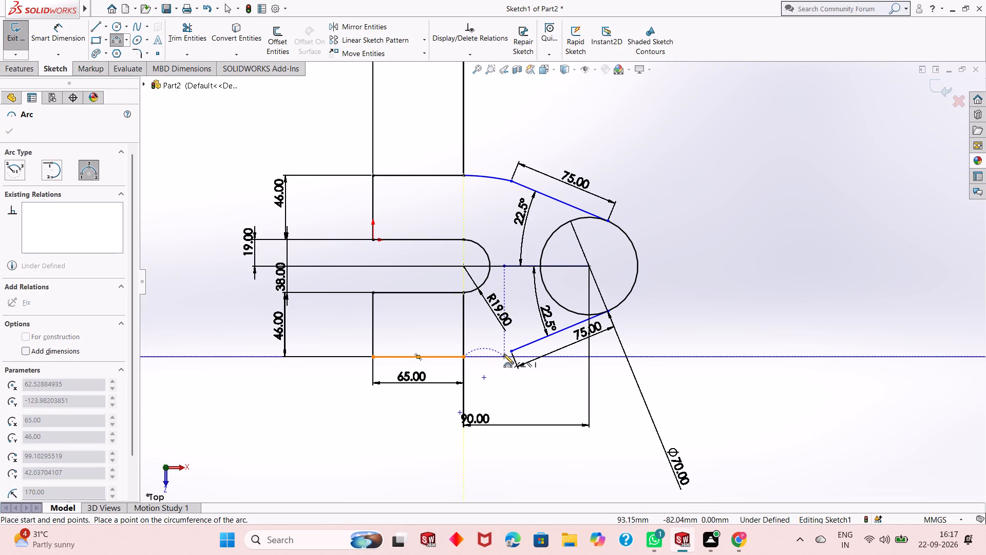
{"action": "left_click", "coordinate": [509, 353]}
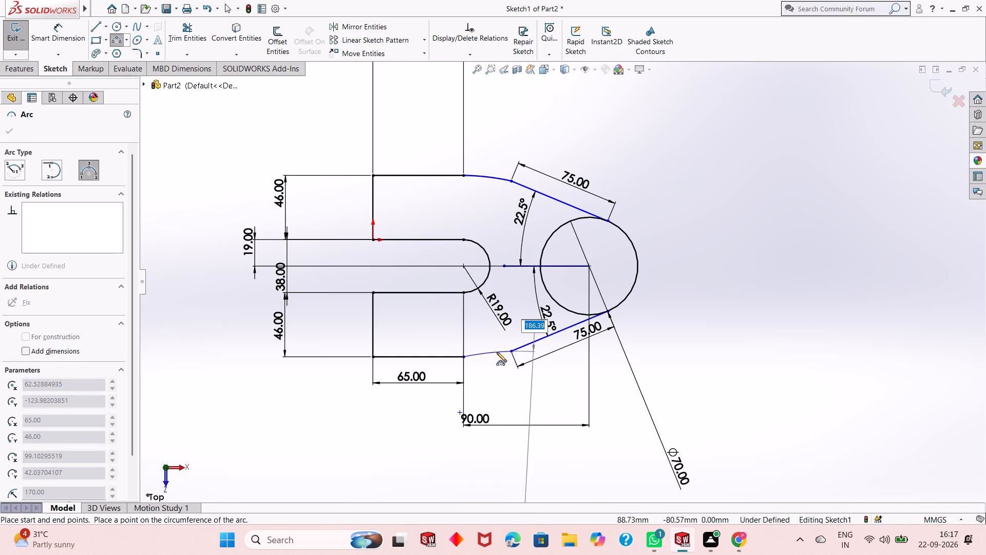
{"action": "type", "text": "170"}
{"action": "key", "text": "Return"}
{"action": "right_click", "coordinate": [706, 269]}
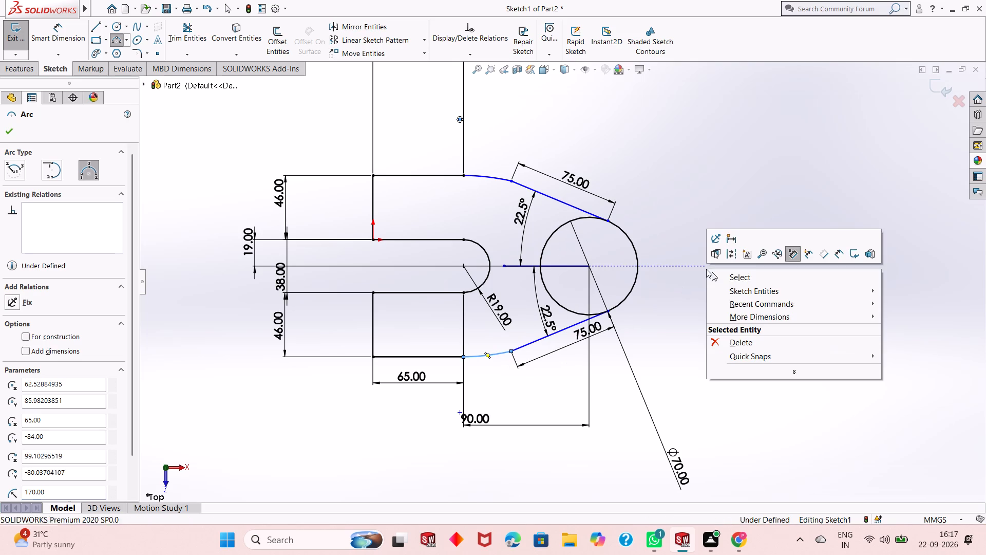
{"action": "left_click", "coordinate": [737, 282]}
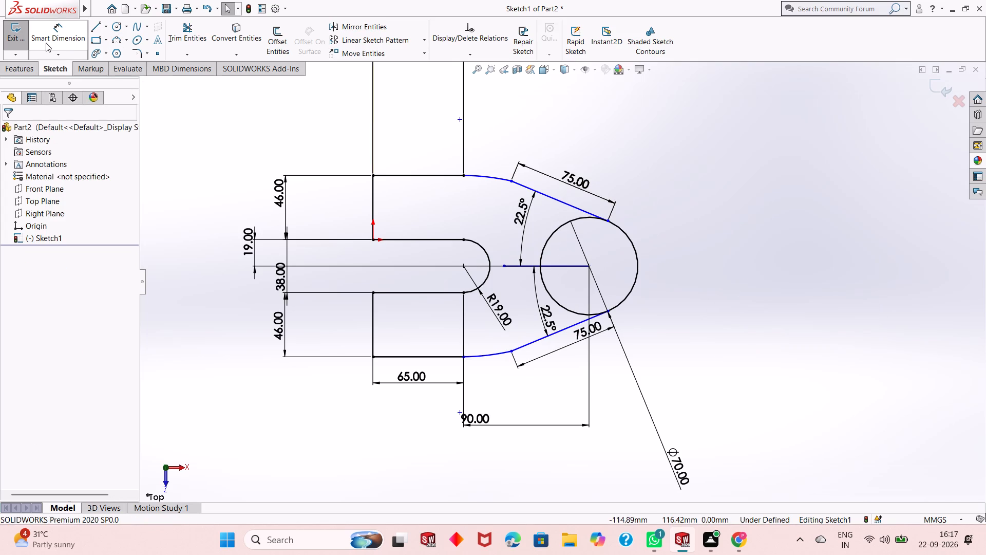
Dimension the radius of the arc joining the upper arm to the upper tangent line.
{"action": "left_click", "coordinate": [46, 43]}
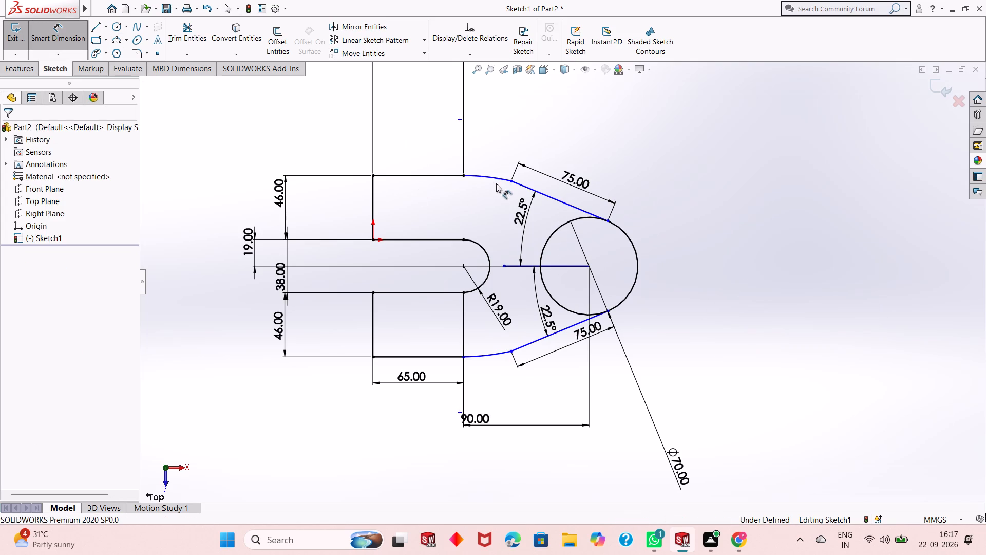
{"action": "left_click", "coordinate": [487, 178]}
{"action": "left_click", "coordinate": [503, 135]}
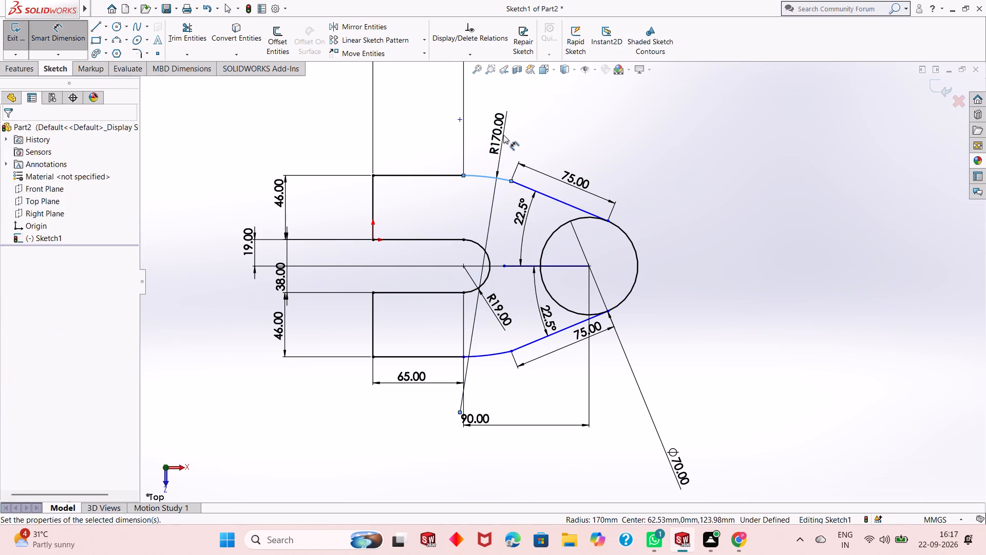
{"action": "left_click", "coordinate": [458, 115]}
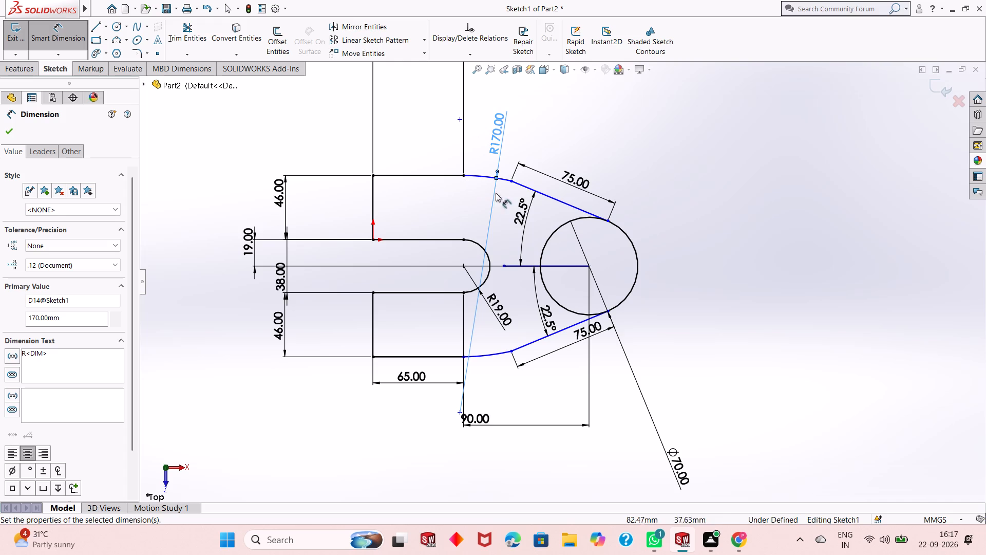
Trim away the nose circle's inner portion between the tangent lines and the horizontal line running to its centre.
{"action": "right_click", "coordinate": [664, 190]}
{"action": "left_click", "coordinate": [680, 219]}
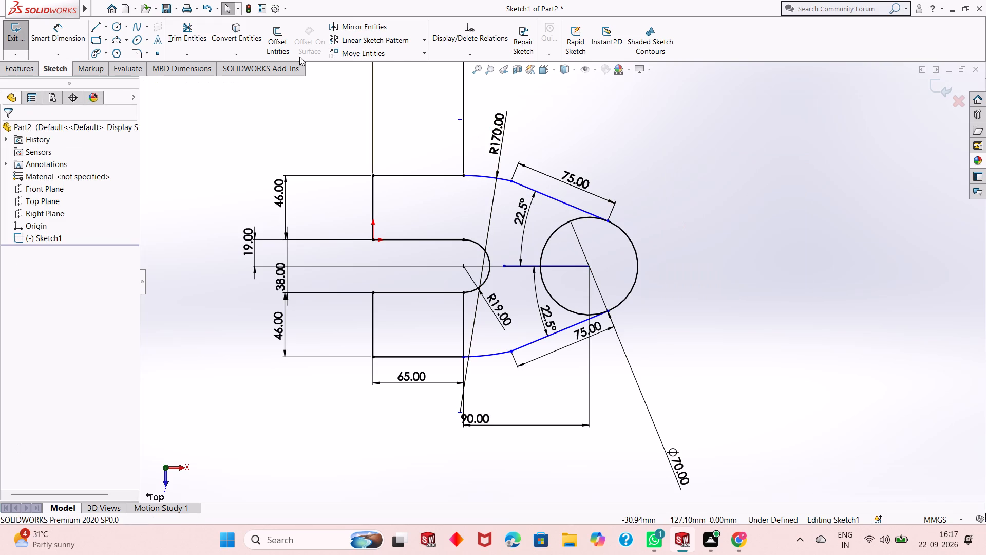
{"action": "left_click", "coordinate": [201, 47]}
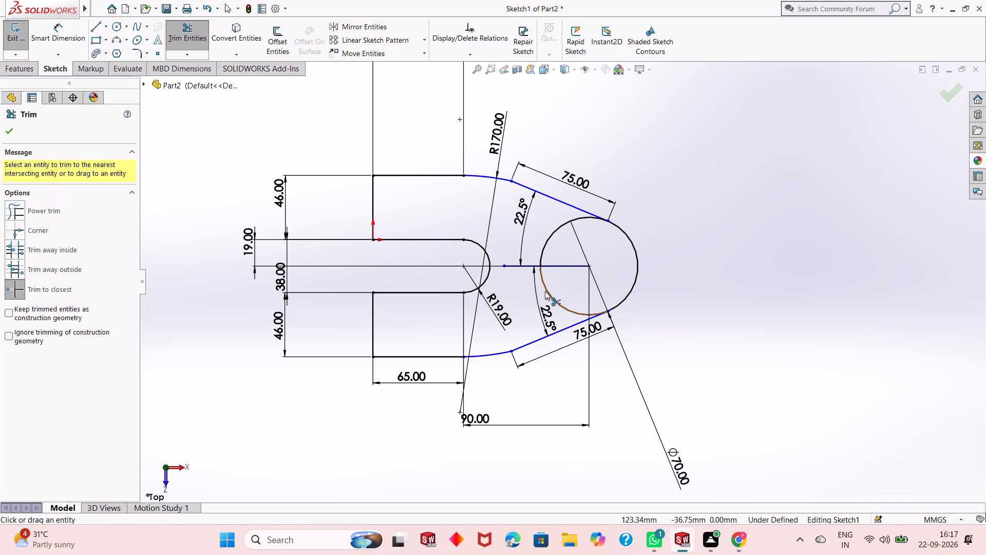
{"action": "left_click", "coordinate": [545, 291]}
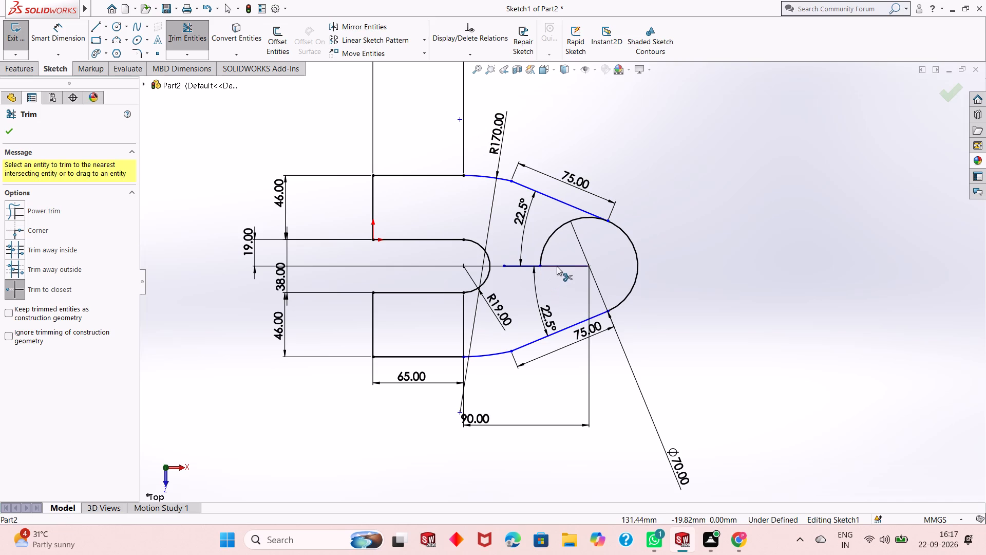
{"action": "left_click", "coordinate": [544, 243]}
{"action": "left_click", "coordinate": [548, 266]}
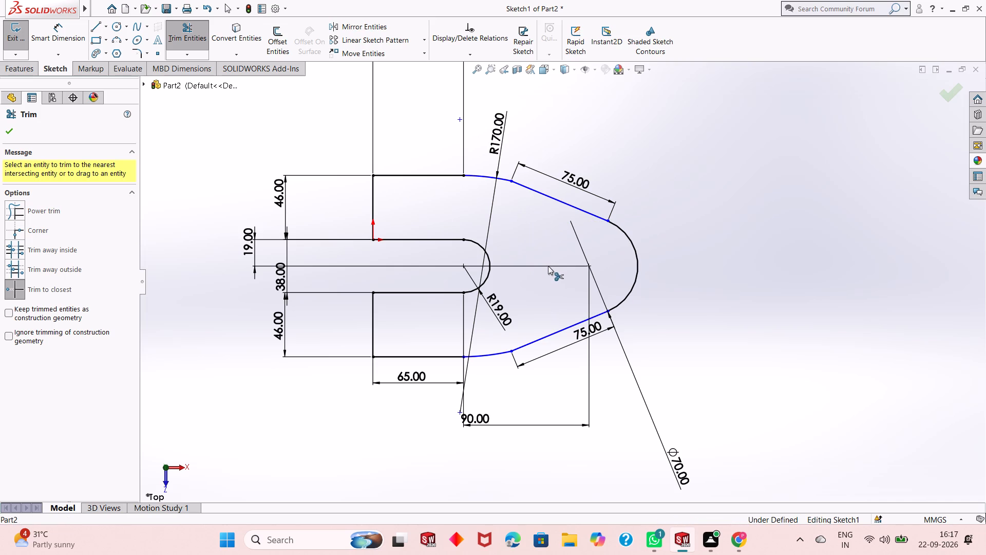
{"action": "right_click", "coordinate": [679, 234]}
{"action": "left_click", "coordinate": [706, 267]}
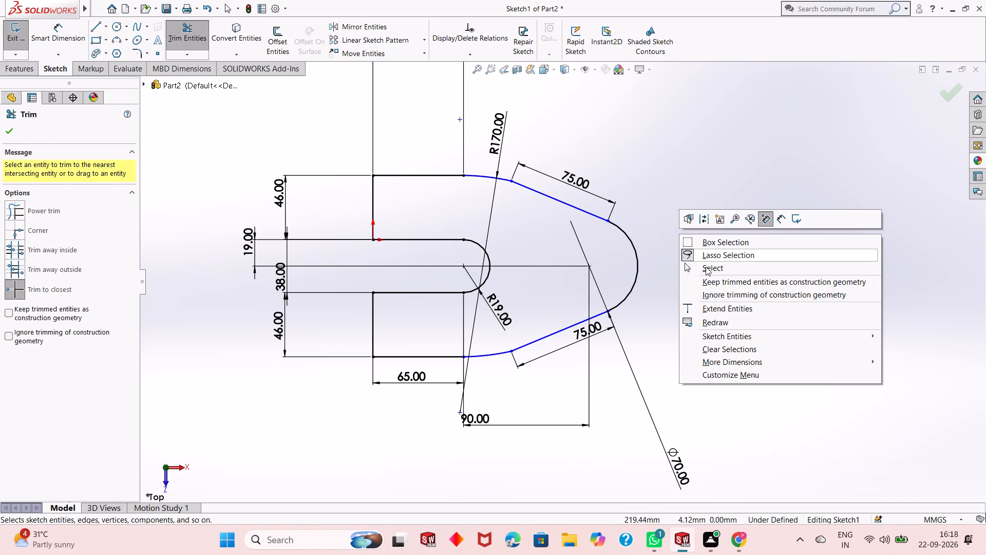
Dimension the angle between the upper and lower tangent lines.
{"action": "left_click", "coordinate": [68, 38]}
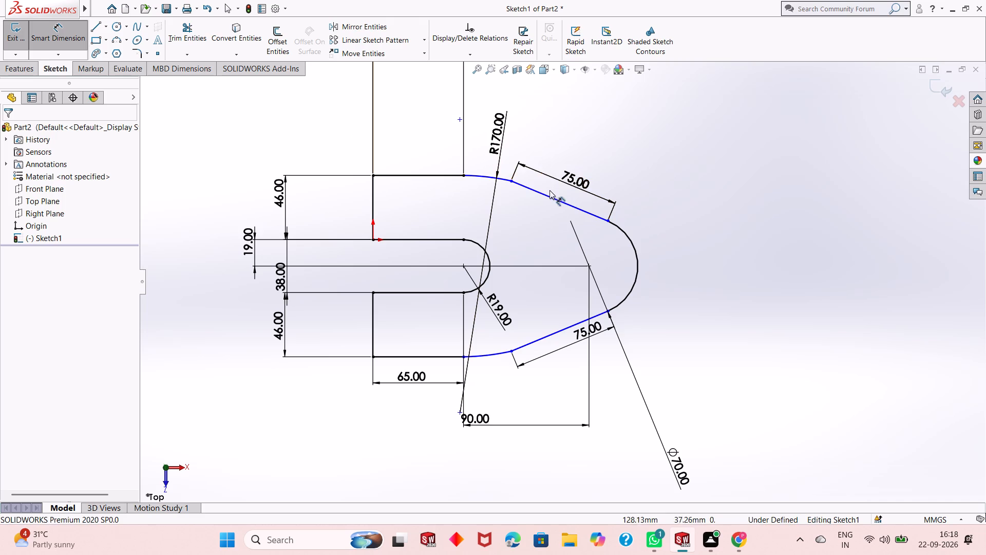
{"action": "left_click", "coordinate": [548, 193]}
{"action": "left_click", "coordinate": [537, 338]}
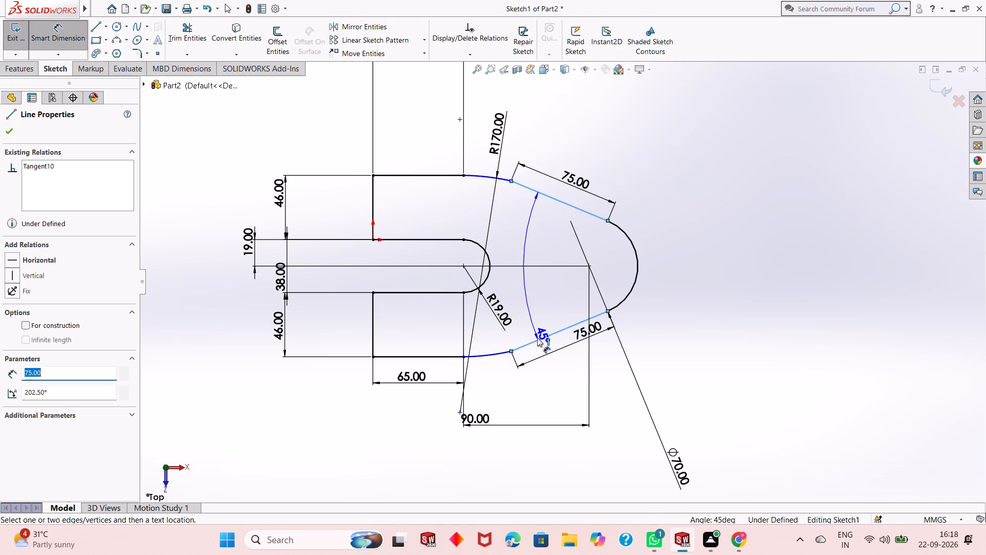
{"action": "left_click", "coordinate": [550, 313]}
{"action": "left_click", "coordinate": [504, 294]}
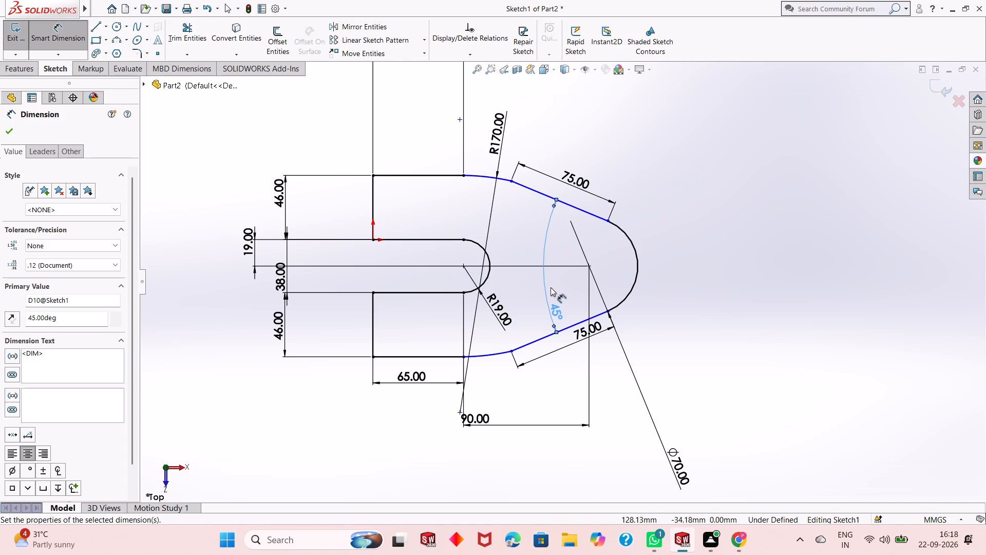
{"action": "scroll", "coordinate": [551, 287], "scroll_direction": "down", "scroll_amount": 1}
{"action": "scroll", "coordinate": [518, 261], "scroll_direction": "up", "scroll_amount": 1}
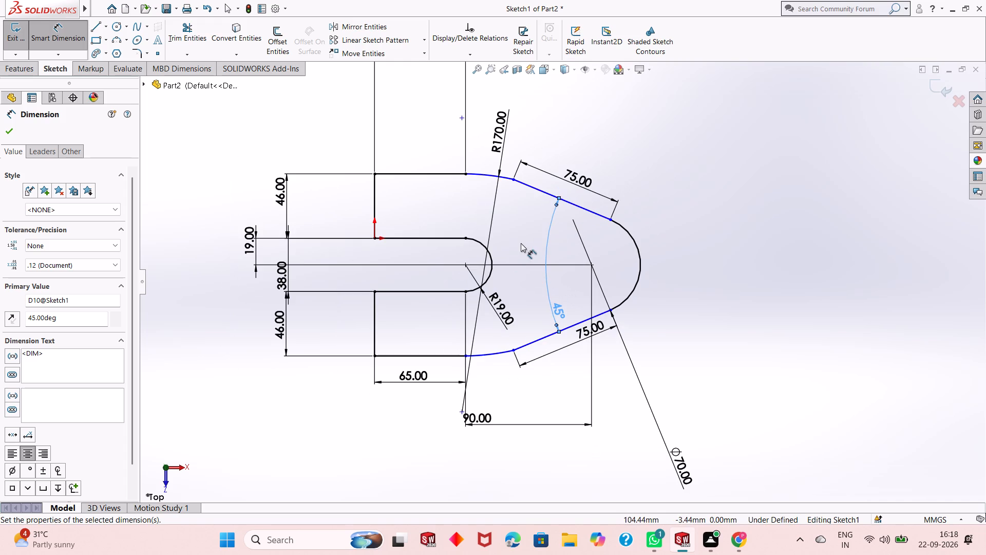
{"action": "scroll", "coordinate": [487, 242], "scroll_direction": "down", "scroll_amount": 1}
{"action": "scroll", "coordinate": [492, 249], "scroll_direction": "up", "scroll_amount": 1}
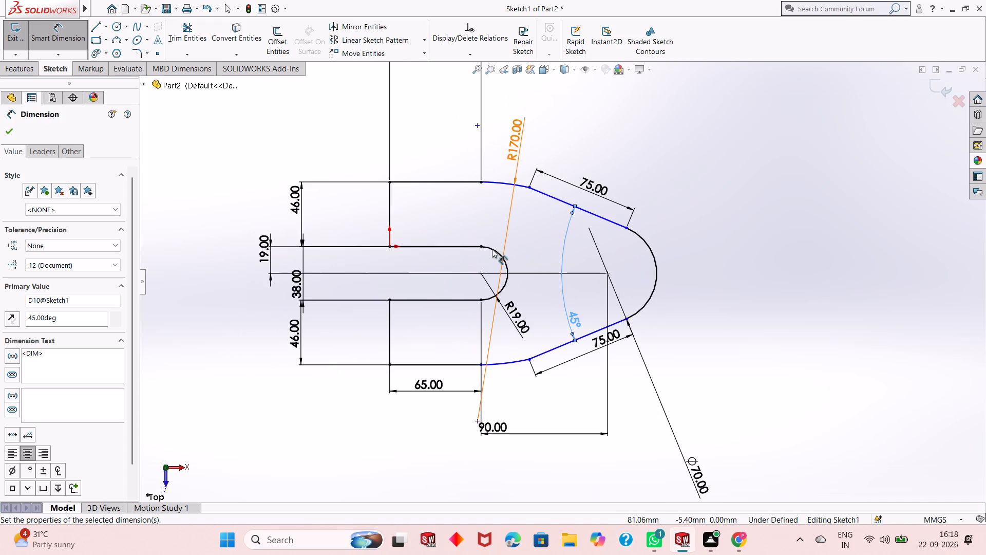
{"action": "left_click", "coordinate": [13, 134]}
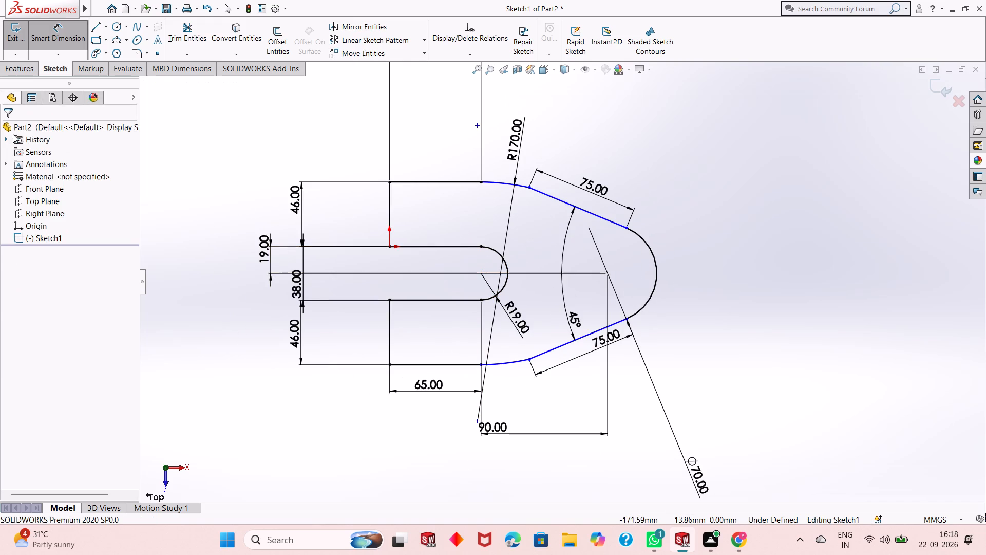
Dimension the horizontal distance from the junction of the upper arc and tangent line to the nose arc's centre.
{"action": "scroll", "coordinate": [565, 253], "scroll_direction": "down", "scroll_amount": 1}
{"action": "scroll", "coordinate": [565, 253], "scroll_direction": "up", "scroll_amount": 1}
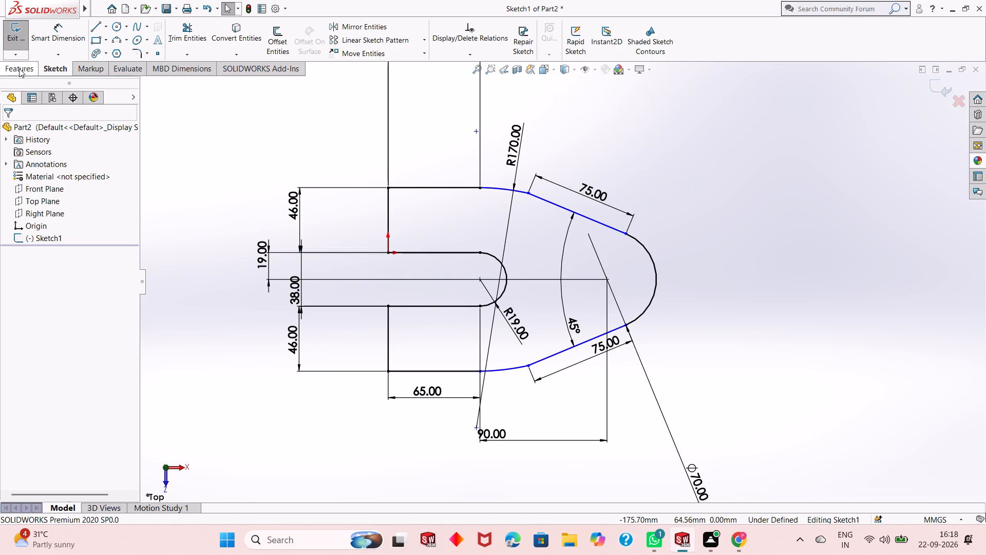
{"action": "left_click", "coordinate": [69, 38]}
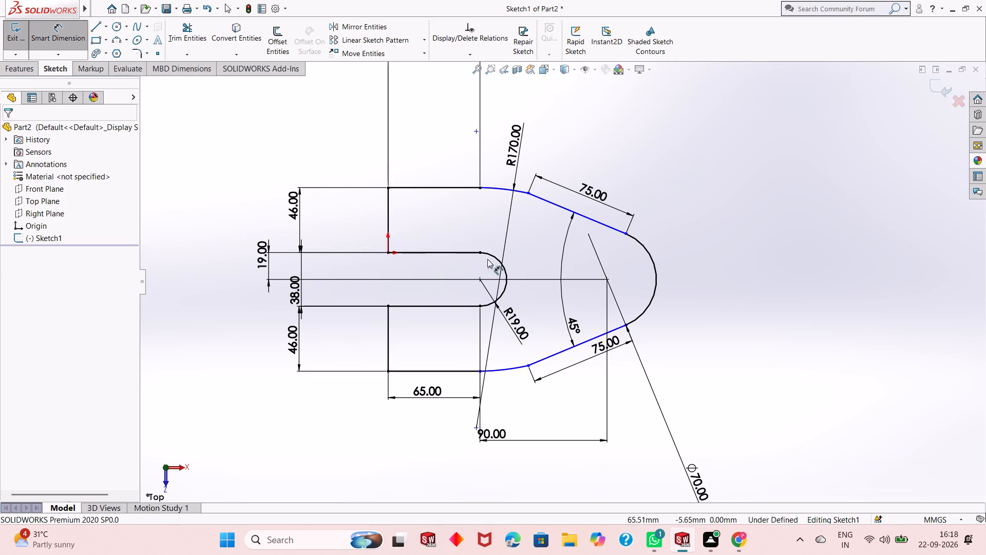
{"action": "left_click", "coordinate": [528, 196]}
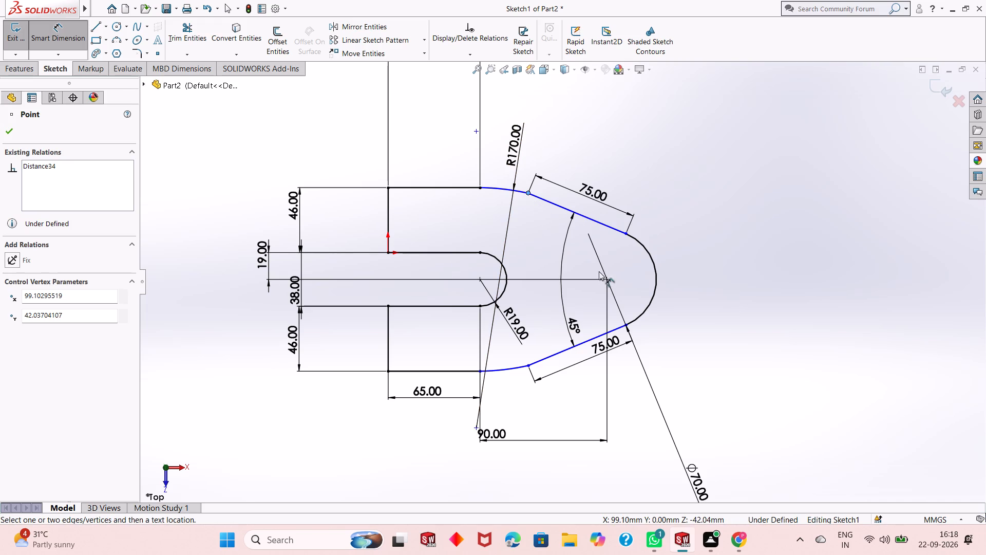
{"action": "left_click", "coordinate": [608, 279]}
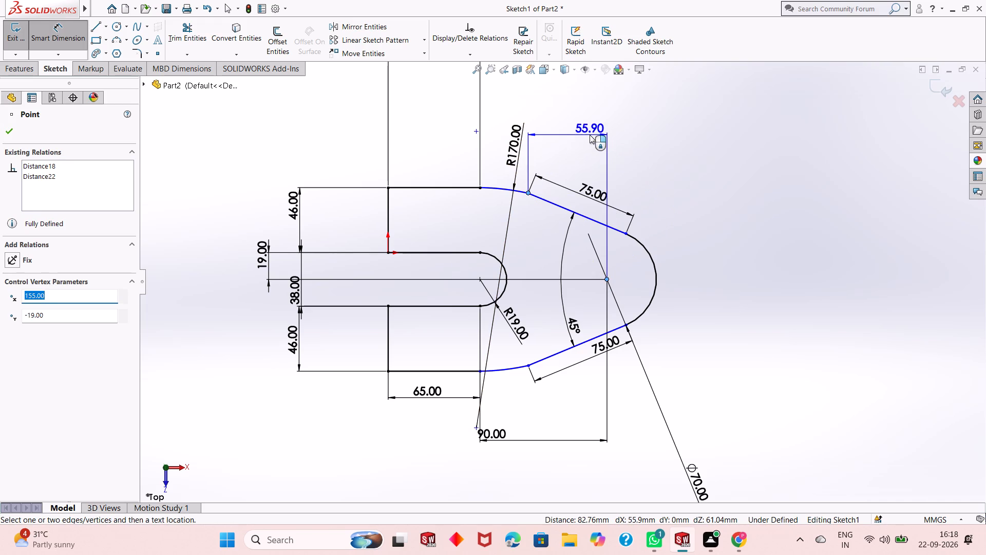
{"action": "left_click", "coordinate": [590, 135]}
{"action": "left_click", "coordinate": [542, 120]}
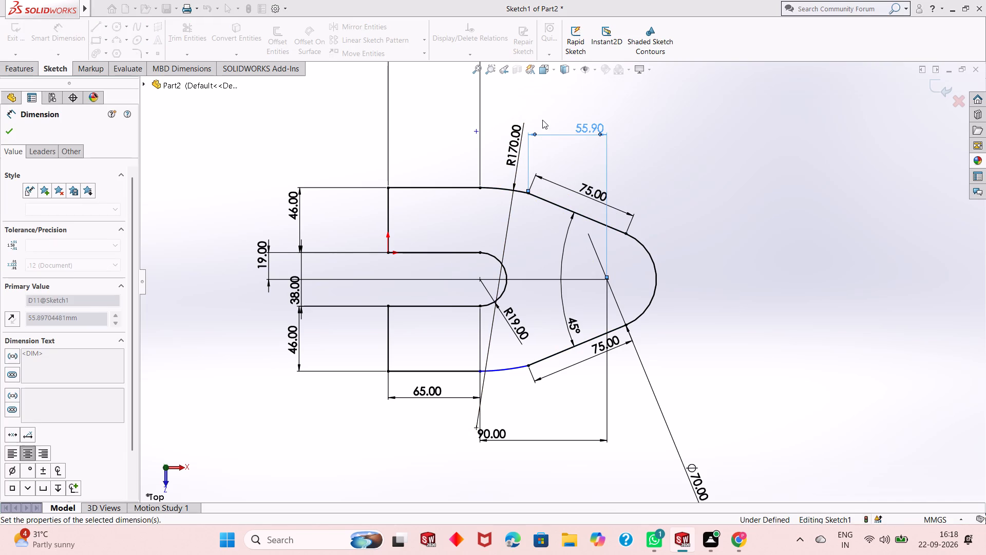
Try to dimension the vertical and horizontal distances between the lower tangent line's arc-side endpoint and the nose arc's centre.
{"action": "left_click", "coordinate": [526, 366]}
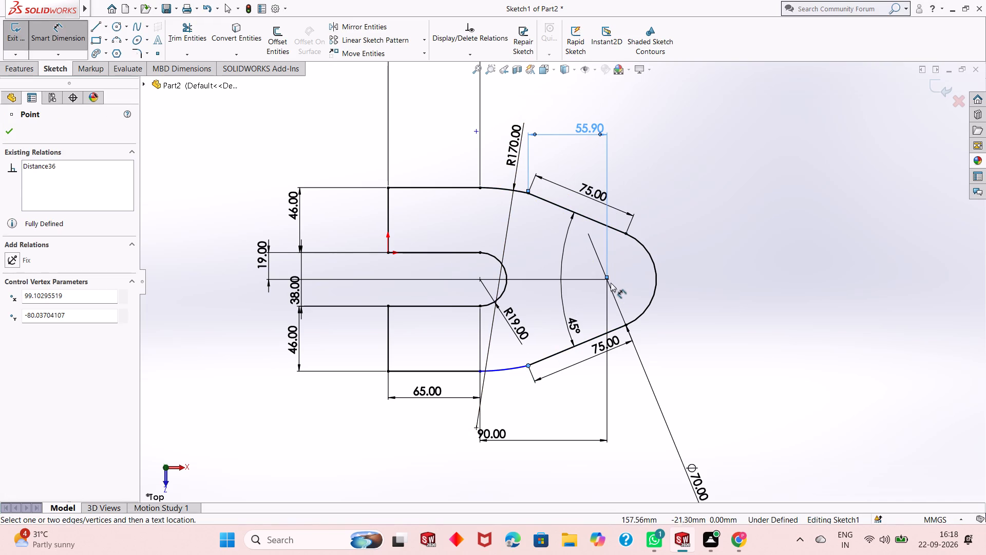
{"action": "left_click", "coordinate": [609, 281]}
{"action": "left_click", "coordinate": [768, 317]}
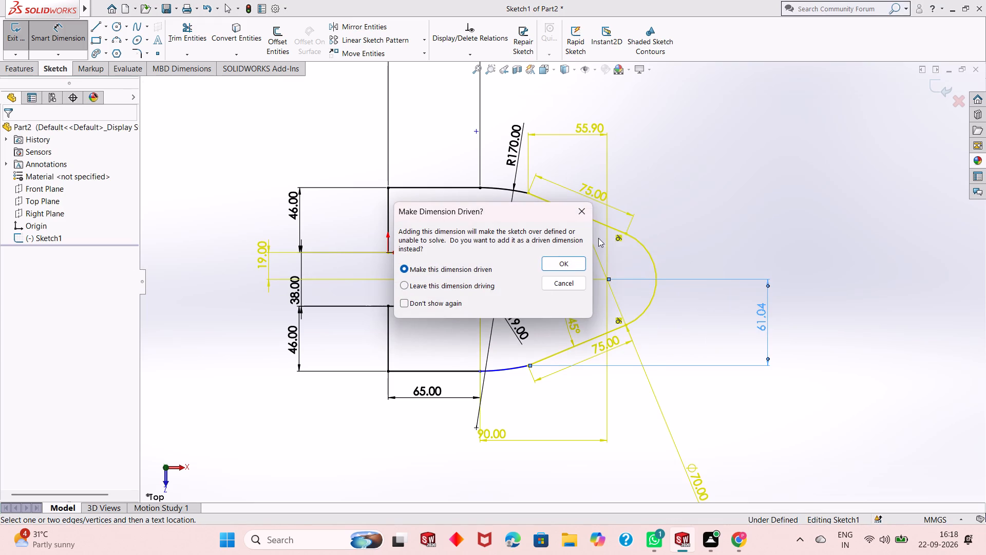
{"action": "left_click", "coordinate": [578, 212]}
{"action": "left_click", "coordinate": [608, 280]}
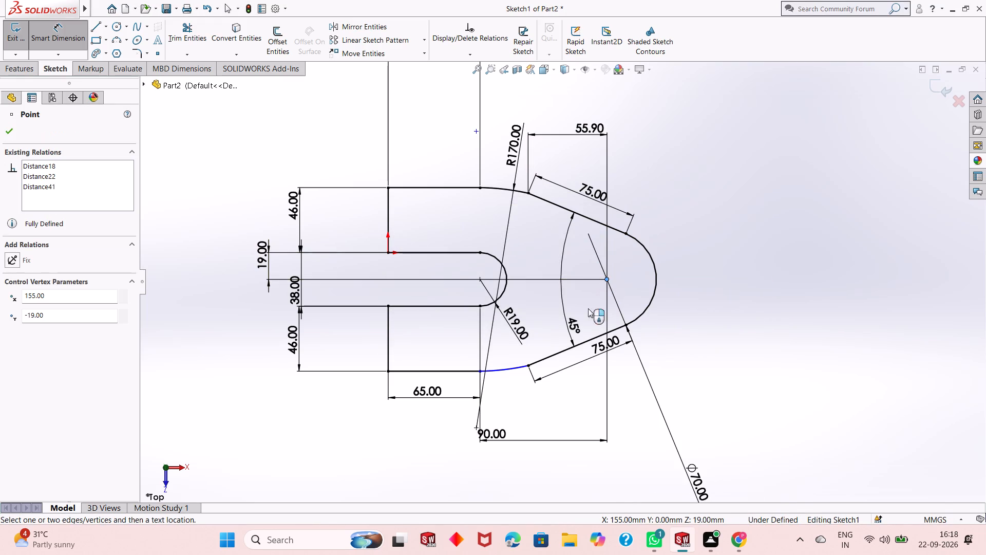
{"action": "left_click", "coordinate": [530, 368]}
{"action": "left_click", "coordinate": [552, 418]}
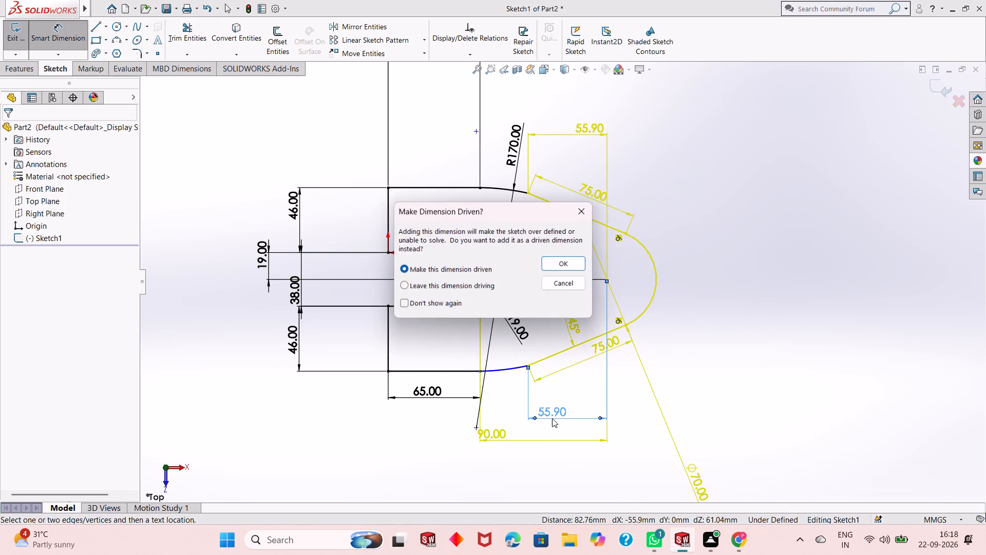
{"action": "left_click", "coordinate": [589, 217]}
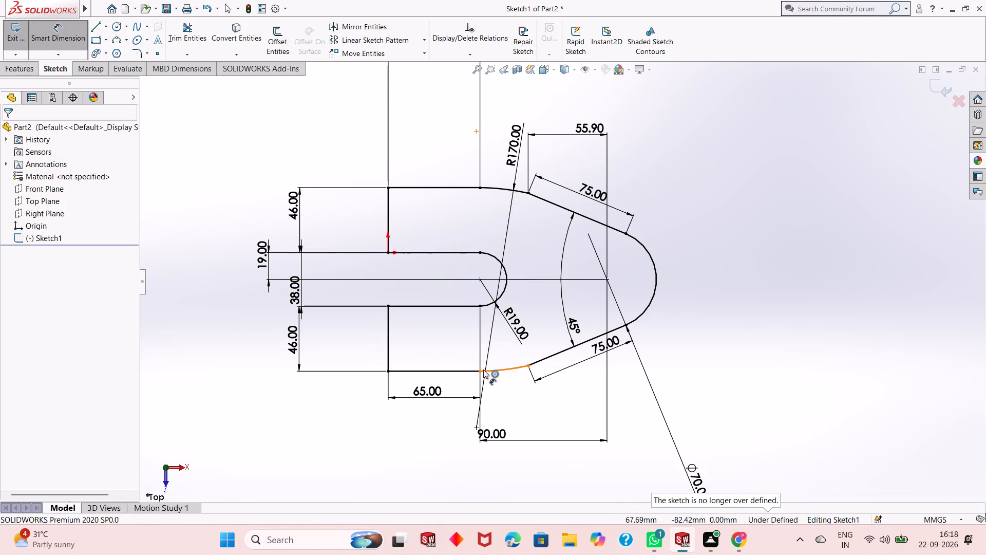
Dimension the vertical distance from the lower arm's outer corner, where the large arc starts, to the slot arc's centre.
{"action": "left_click", "coordinate": [480, 371]}
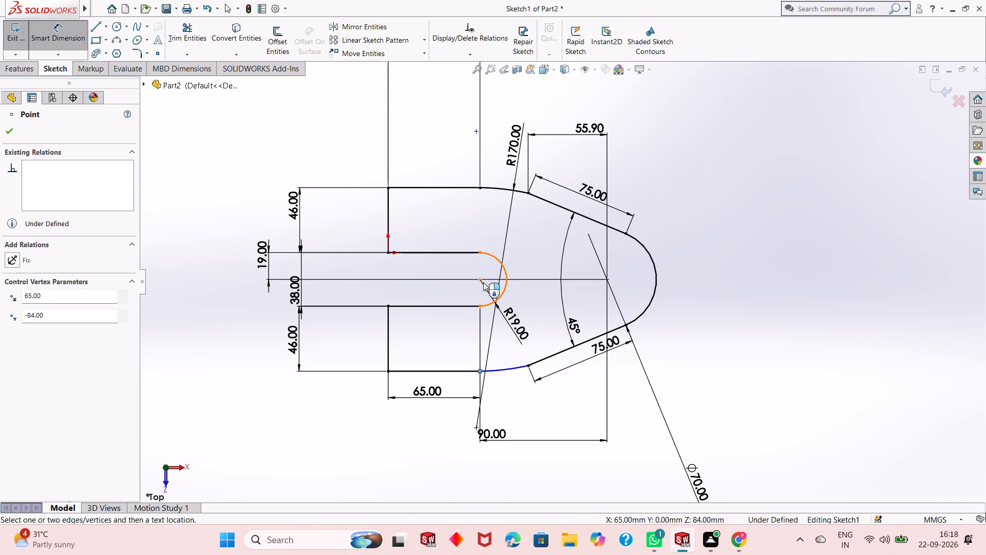
{"action": "left_click", "coordinate": [481, 279]}
{"action": "left_click", "coordinate": [461, 279]}
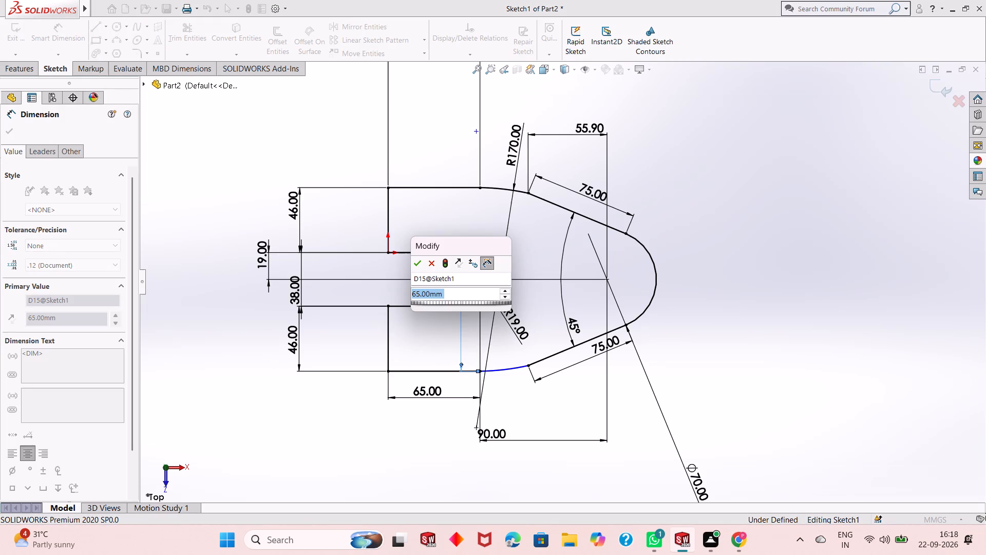
{"action": "left_click", "coordinate": [414, 265]}
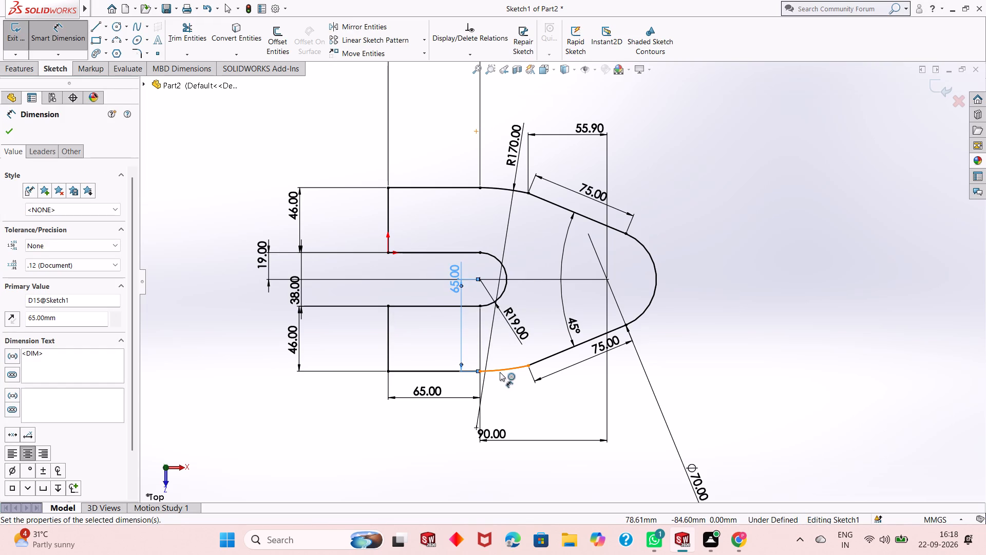
Dimension the radius of the arc joining the lower arm to the lower tangent line.
{"action": "left_click", "coordinate": [500, 372]}
{"action": "left_click", "coordinate": [513, 394]}
{"action": "left_click", "coordinate": [469, 378]}
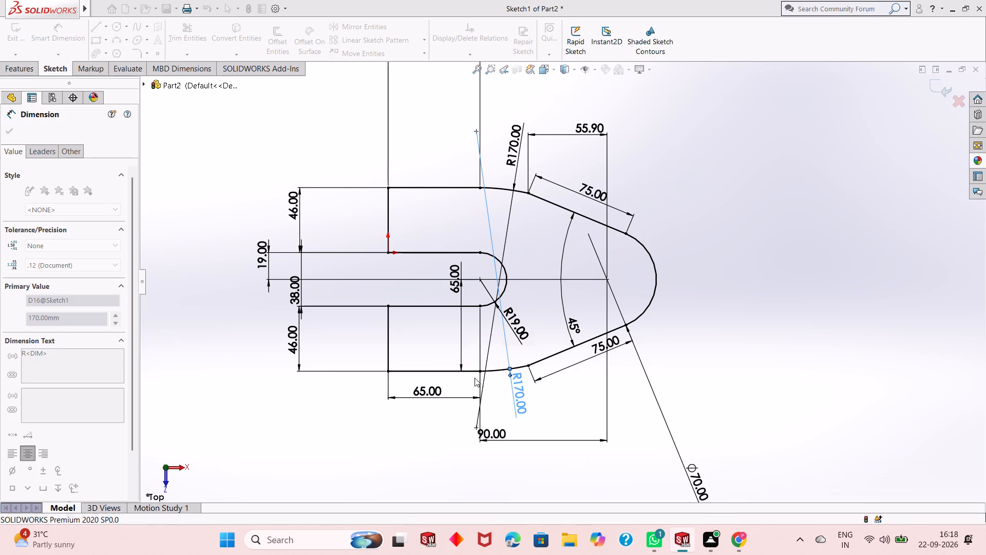
{"action": "right_click", "coordinate": [743, 318]}
{"action": "left_click", "coordinate": [763, 345]}
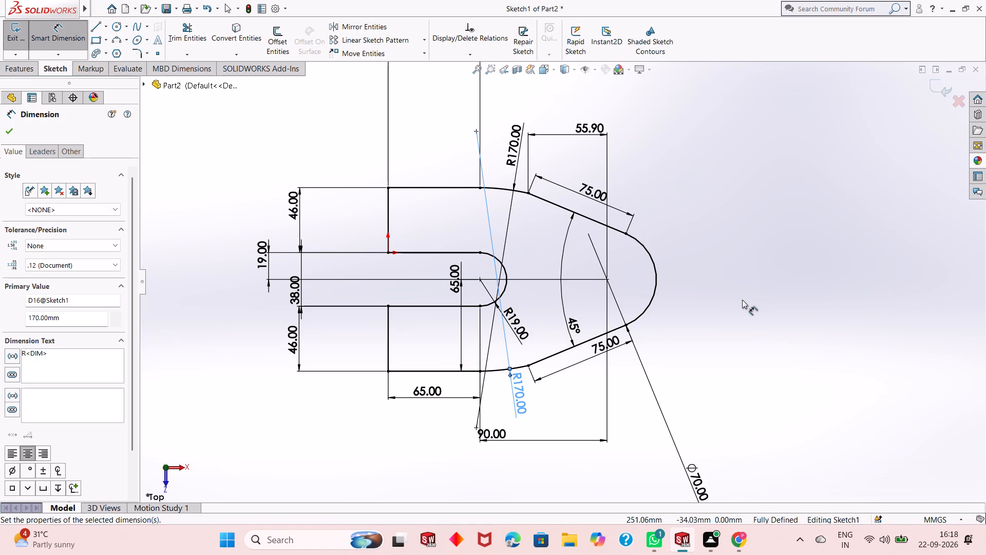
{"action": "right_click", "coordinate": [742, 299]}
{"action": "left_click", "coordinate": [764, 326]}
{"action": "right_click", "coordinate": [765, 320]}
{"action": "left_click", "coordinate": [787, 351]}
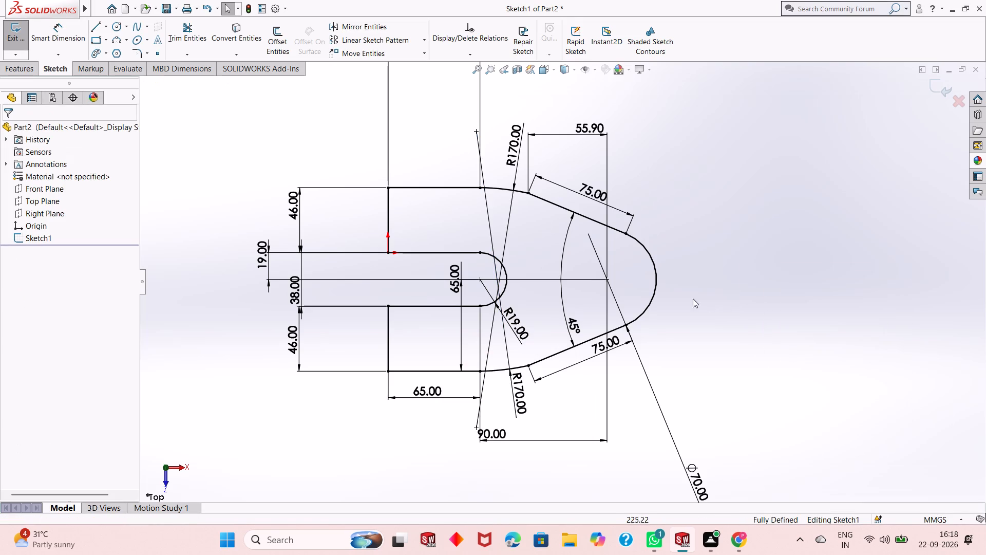
Examine the completed profile sketch and its dimensions.
{"action": "scroll", "coordinate": [551, 255], "scroll_direction": "up", "scroll_amount": 2}
{"action": "scroll", "coordinate": [547, 268], "scroll_direction": "down", "scroll_amount": 2}
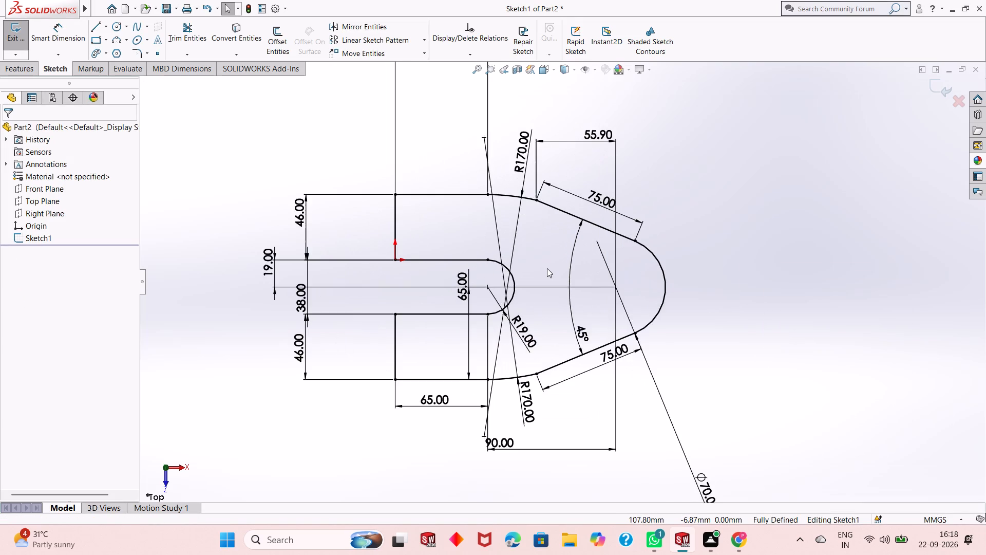
{"action": "scroll", "coordinate": [547, 268], "scroll_direction": "down", "scroll_amount": 2}
{"action": "scroll", "coordinate": [547, 268], "scroll_direction": "up", "scroll_amount": 3}
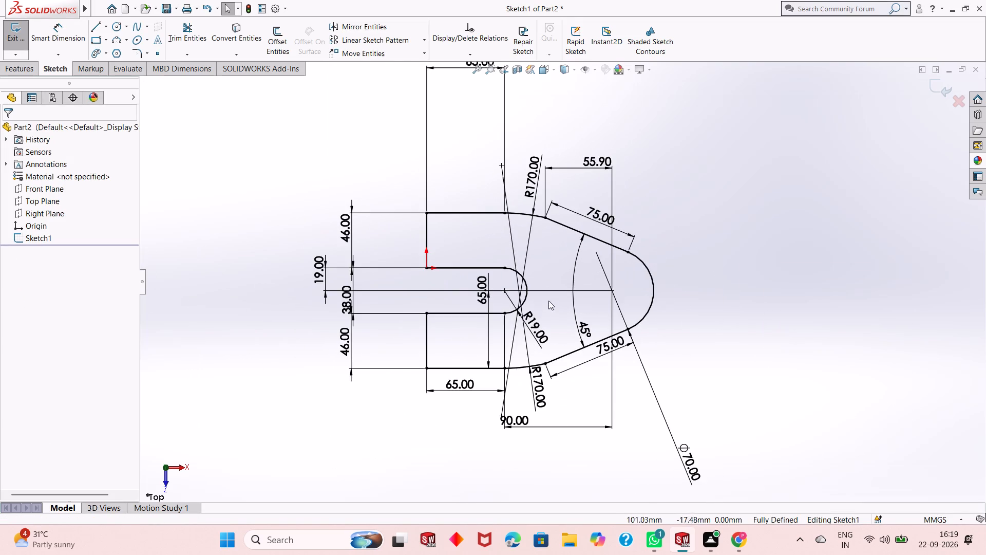
{"action": "scroll", "coordinate": [538, 309], "scroll_direction": "down", "scroll_amount": 4}
{"action": "scroll", "coordinate": [538, 309], "scroll_direction": "up", "scroll_amount": 4}
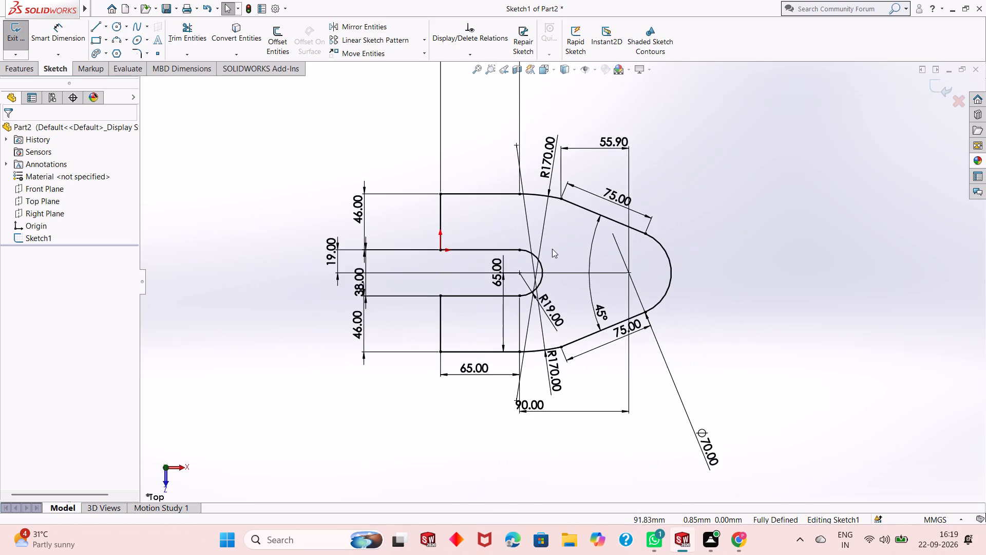
{"action": "scroll", "coordinate": [552, 249], "scroll_direction": "down", "scroll_amount": 1}
{"action": "middle_click_drag", "start_coordinate": [551, 303], "coordinate": [556, 228]}
{"action": "scroll", "coordinate": [556, 248], "scroll_direction": "down", "scroll_amount": 1}
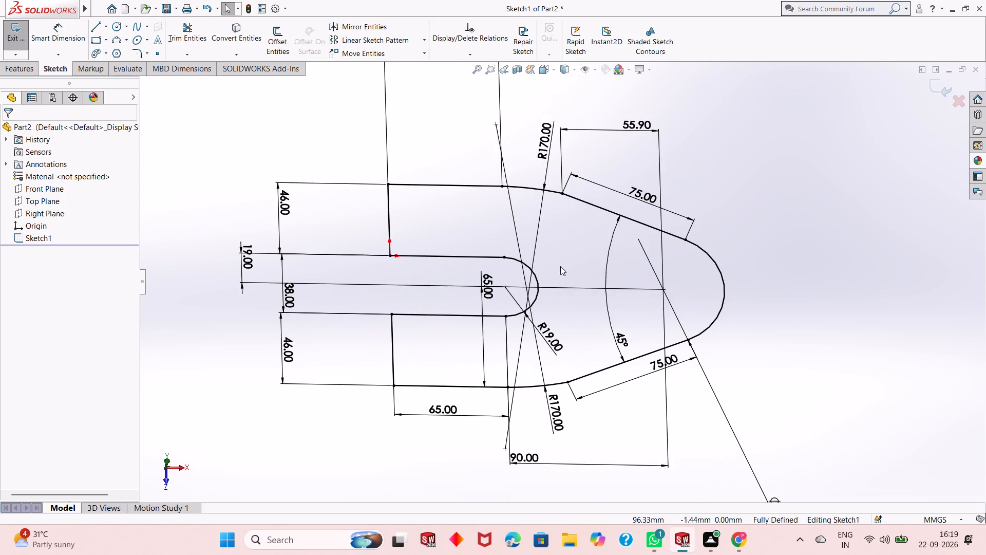
{"action": "middle_click_drag", "start_coordinate": [560, 279], "coordinate": [556, 305]}
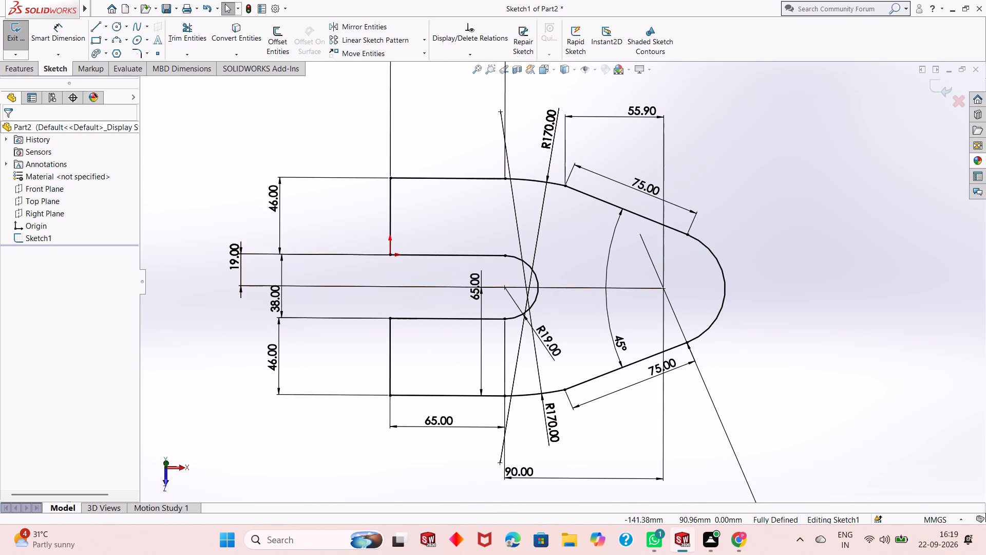
Extrude the slotted plate profile as a 20 mm thick blind boss.
{"action": "left_click", "coordinate": [30, 75]}
{"action": "left_click", "coordinate": [31, 48]}
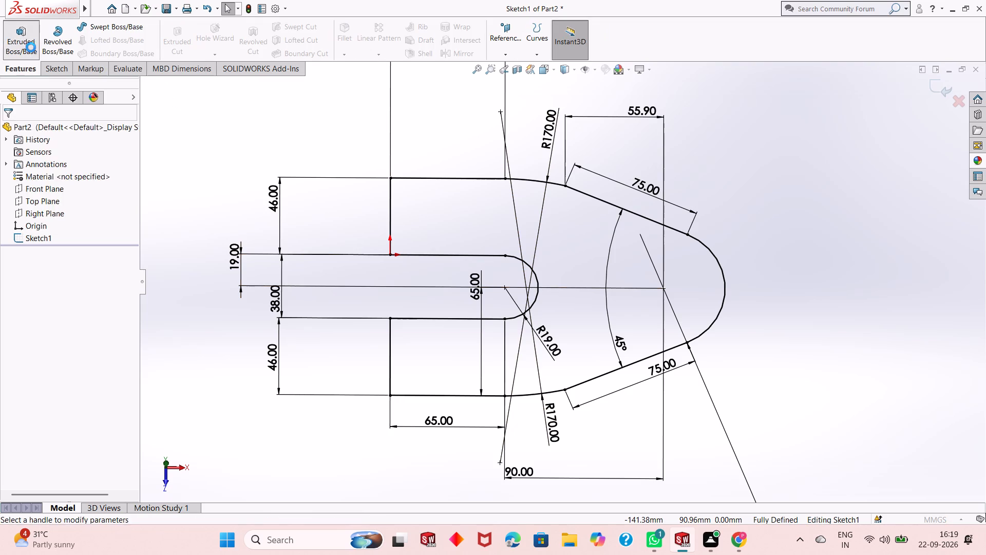
{"action": "middle_click_drag", "start_coordinate": [578, 380], "coordinate": [581, 271]}
{"action": "double_click", "coordinate": [66, 247]}
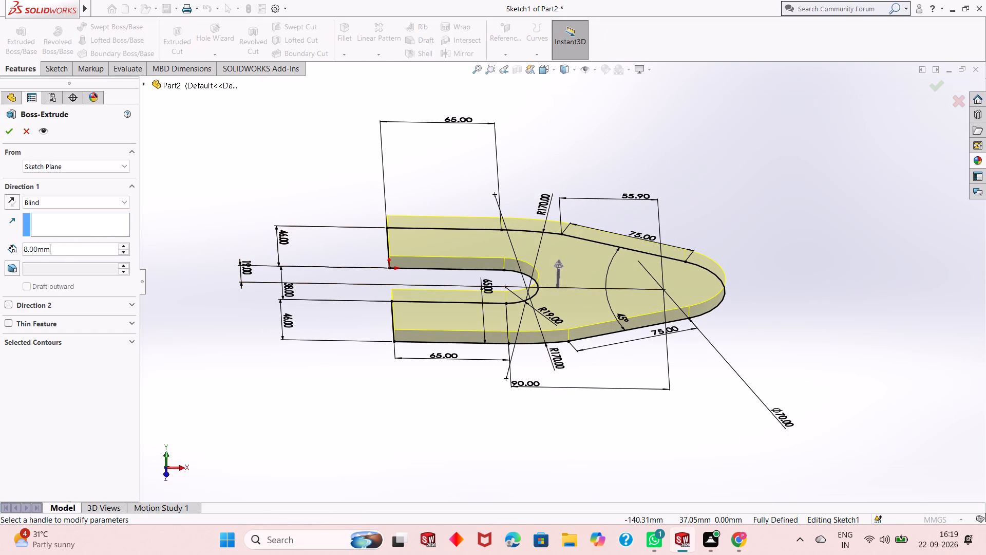
{"action": "type", "text": "20"}
{"action": "key", "text": "Return"}
{"action": "left_click", "coordinate": [9, 131]}
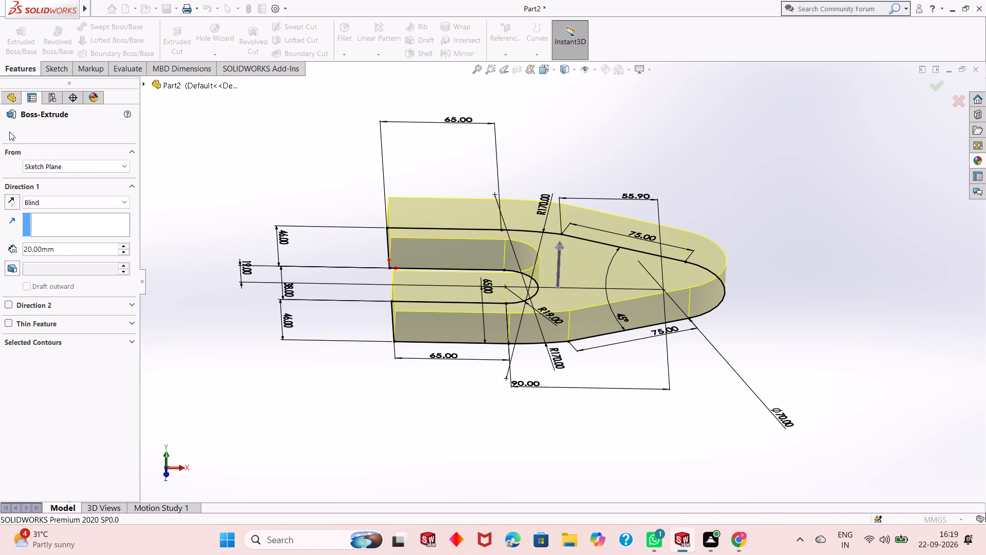
{"action": "left_click", "coordinate": [266, 317]}
On the plate's top face, sketch a circle centred on the nose arc's centre and reaching the rounded nose edge, radius 35 mm.
{"action": "scroll", "coordinate": [653, 283], "scroll_direction": "down", "scroll_amount": 3}
{"action": "middle_click_drag", "start_coordinate": [572, 282], "coordinate": [570, 418]}
{"action": "scroll", "coordinate": [570, 418], "scroll_direction": "up", "scroll_amount": 1}
{"action": "scroll", "coordinate": [538, 338], "scroll_direction": "up", "scroll_amount": 3}
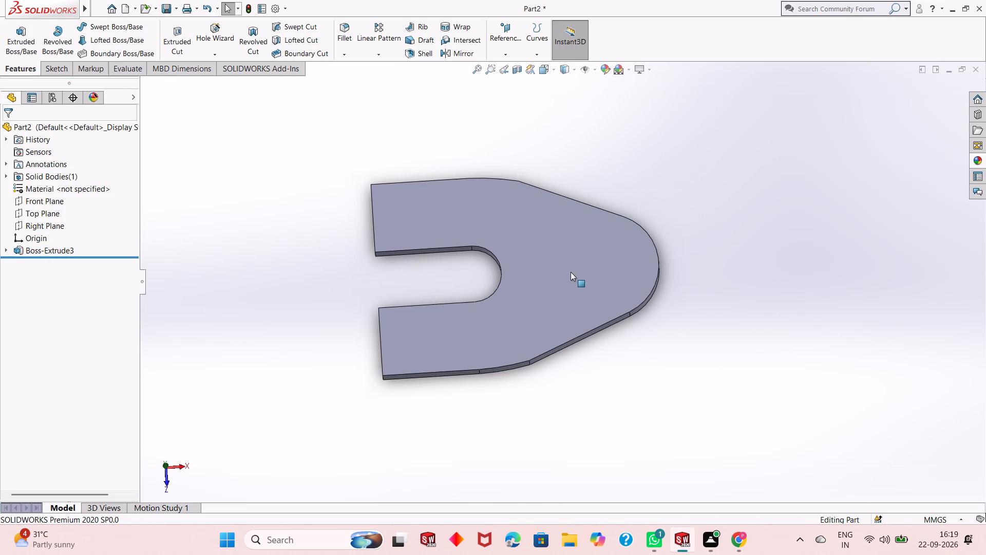
{"action": "middle_click_drag", "start_coordinate": [571, 272], "coordinate": [571, 288]}
{"action": "left_click", "coordinate": [632, 268]}
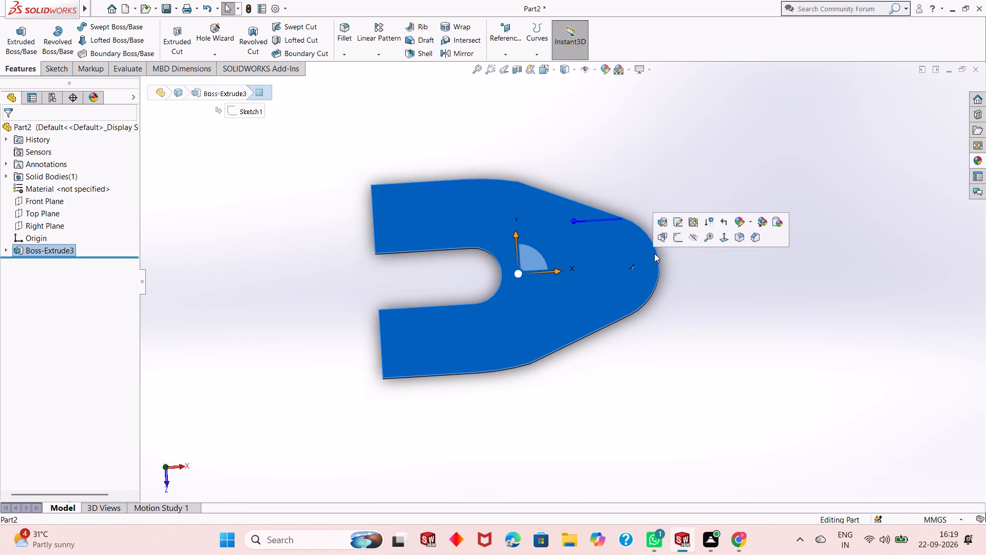
{"action": "left_click", "coordinate": [676, 242]}
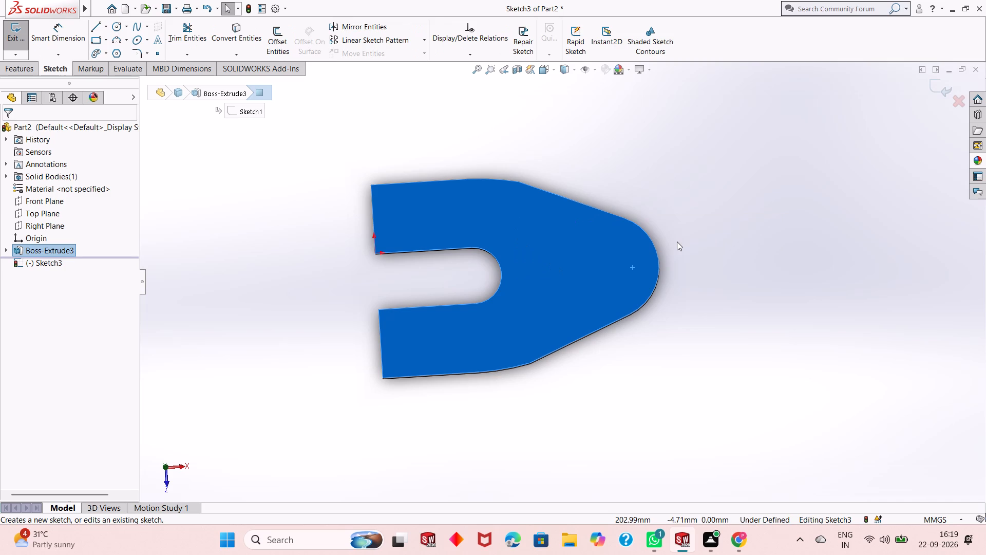
{"action": "key", "text": "ctrl+8"}
{"action": "key", "text": "Escape"}
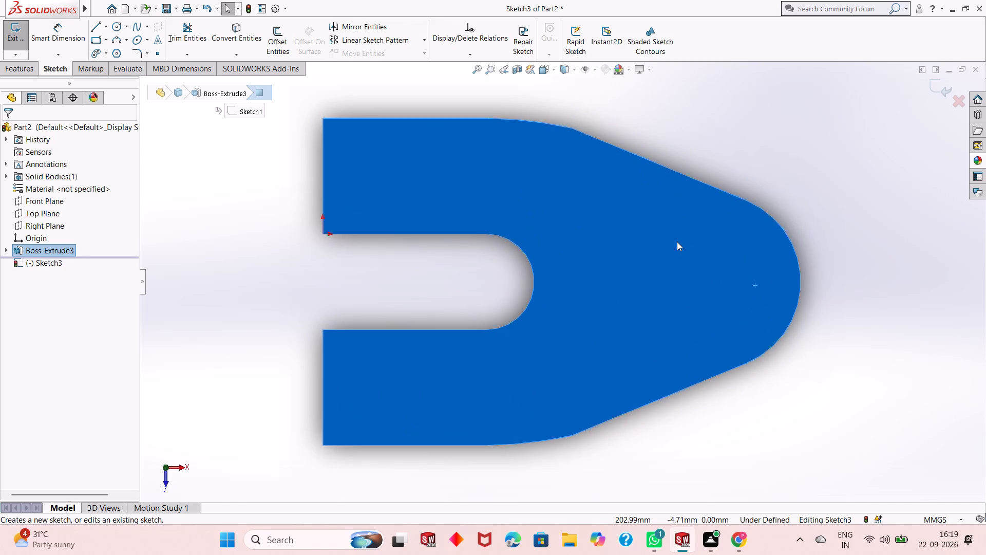
{"action": "left_click", "coordinate": [119, 28]}
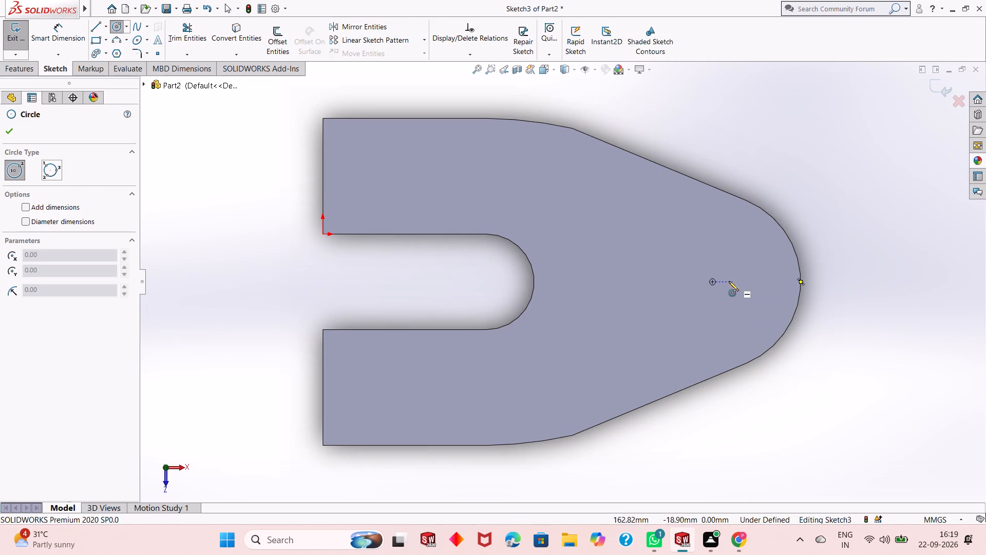
{"action": "left_click", "coordinate": [711, 282]}
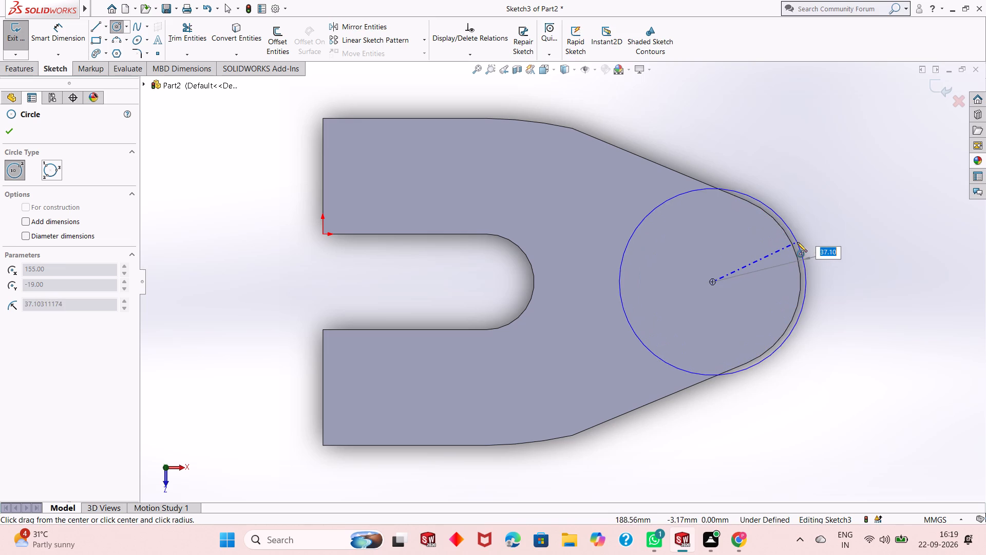
{"action": "left_click", "coordinate": [794, 246]}
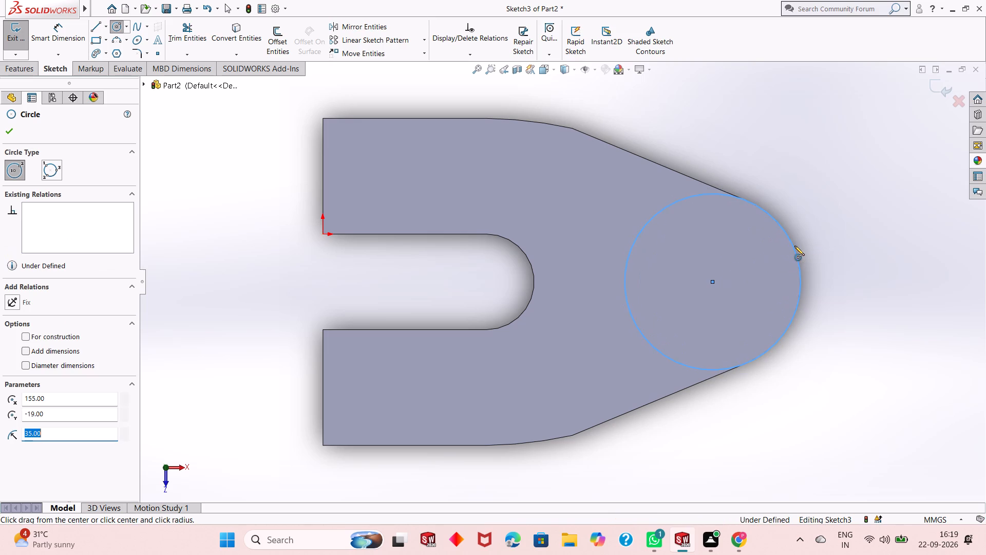
{"action": "right_click", "coordinate": [827, 227]}
{"action": "left_click", "coordinate": [833, 233]}
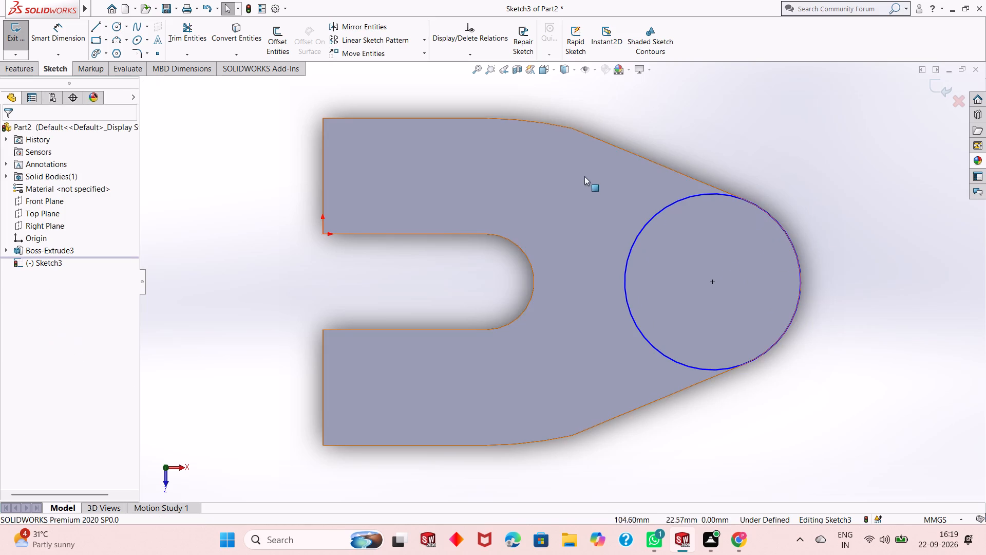
Dimension the diameter of the circle on the plate's nose.
{"action": "left_click", "coordinate": [72, 37]}
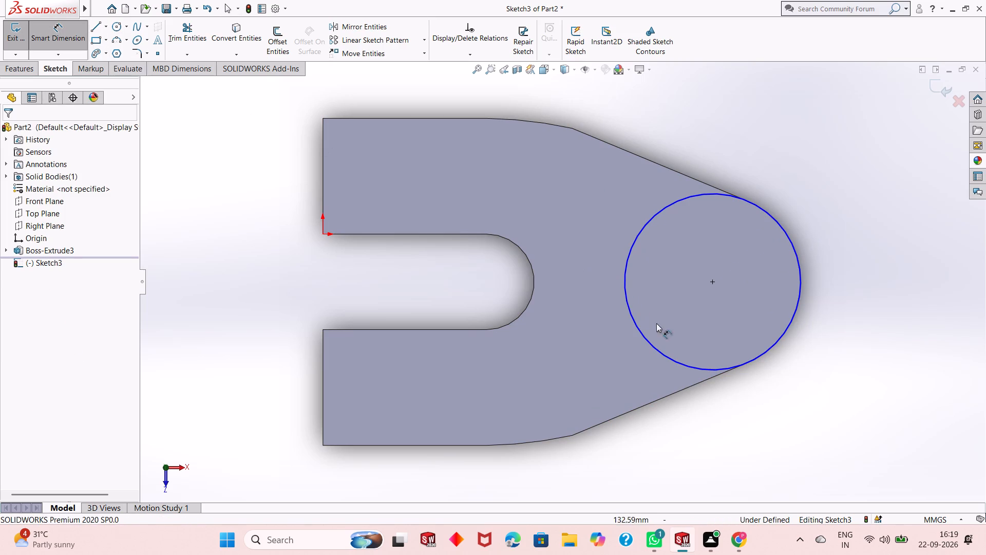
{"action": "left_click", "coordinate": [645, 335]}
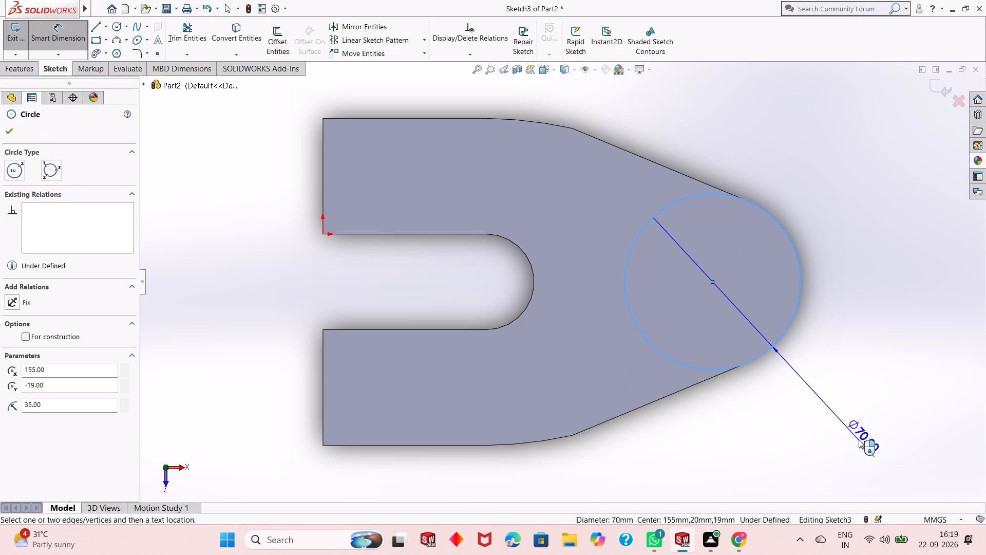
{"action": "left_click", "coordinate": [830, 382]}
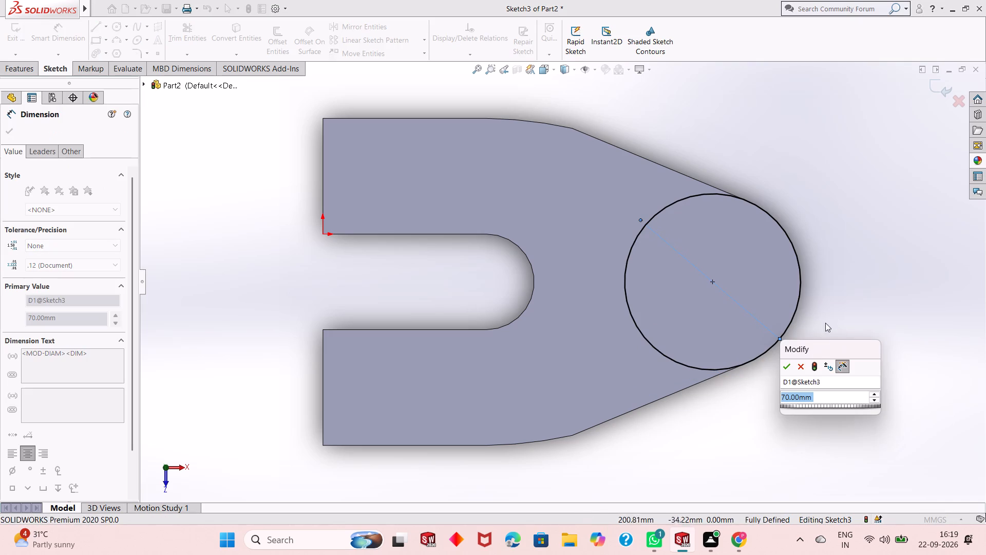
{"action": "left_click", "coordinate": [784, 364]}
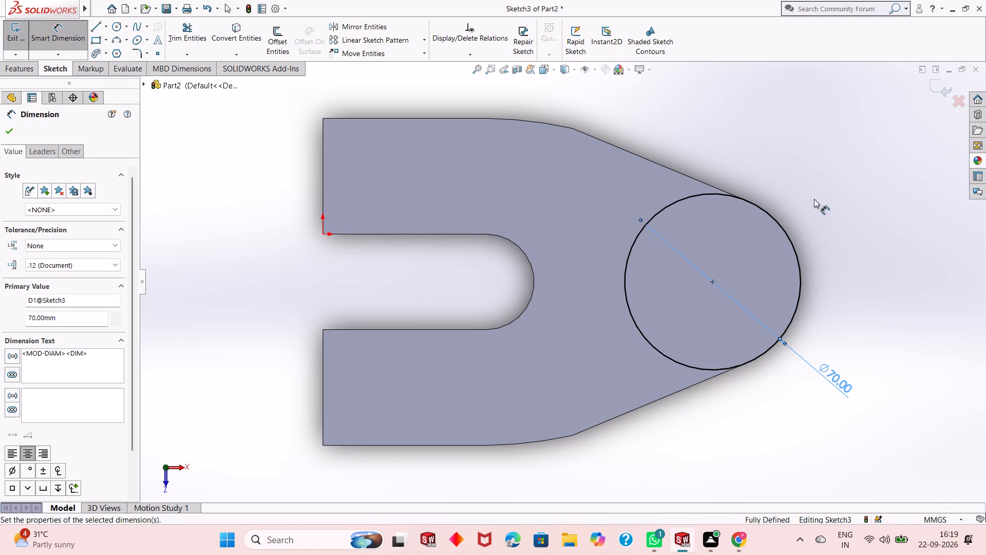
{"action": "right_click", "coordinate": [814, 199]}
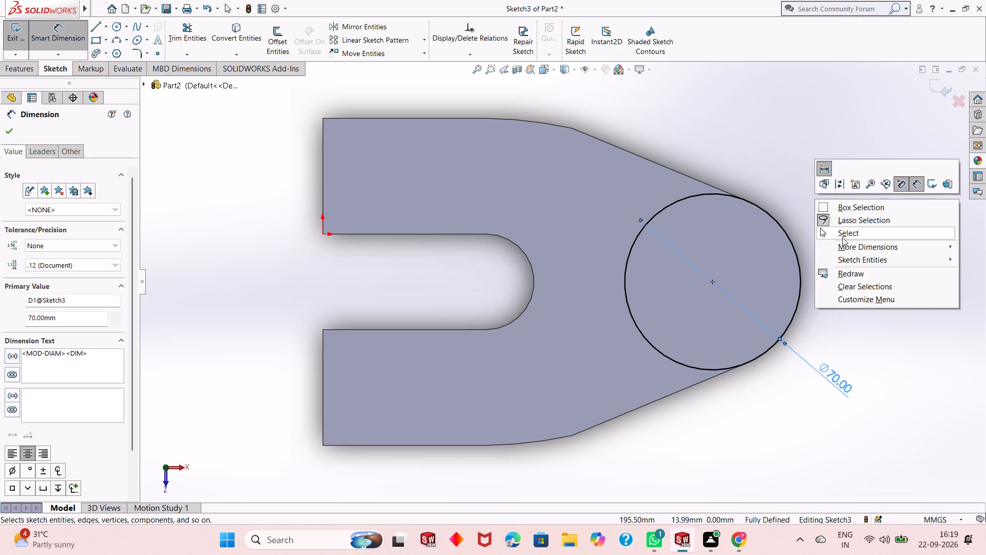
{"action": "left_click", "coordinate": [844, 235]}
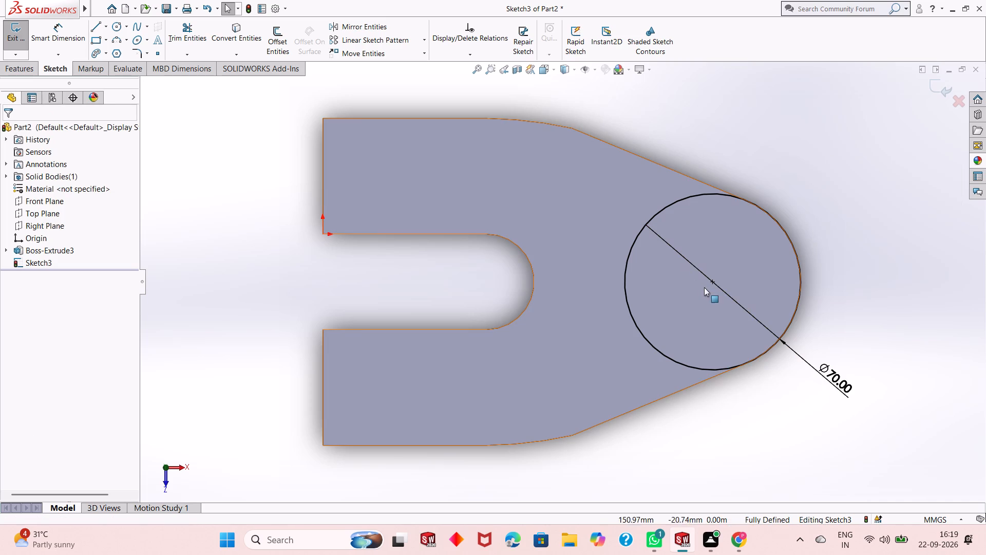
Extrude the nose circle 8 mm as a blind boss merged with the plate.
{"action": "left_click", "coordinate": [24, 71]}
{"action": "left_click", "coordinate": [30, 44]}
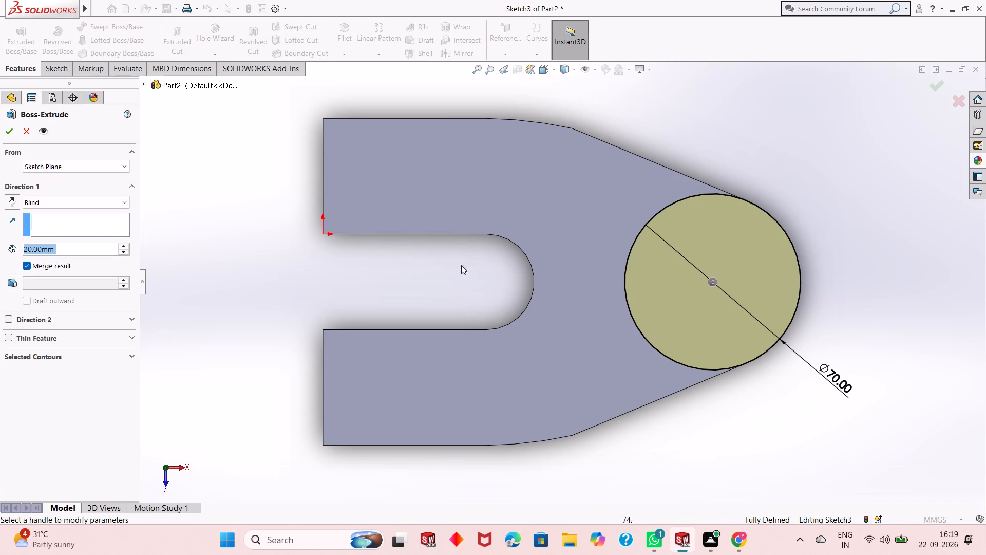
{"action": "key", "text": "8"}
{"action": "key", "text": "Return"}
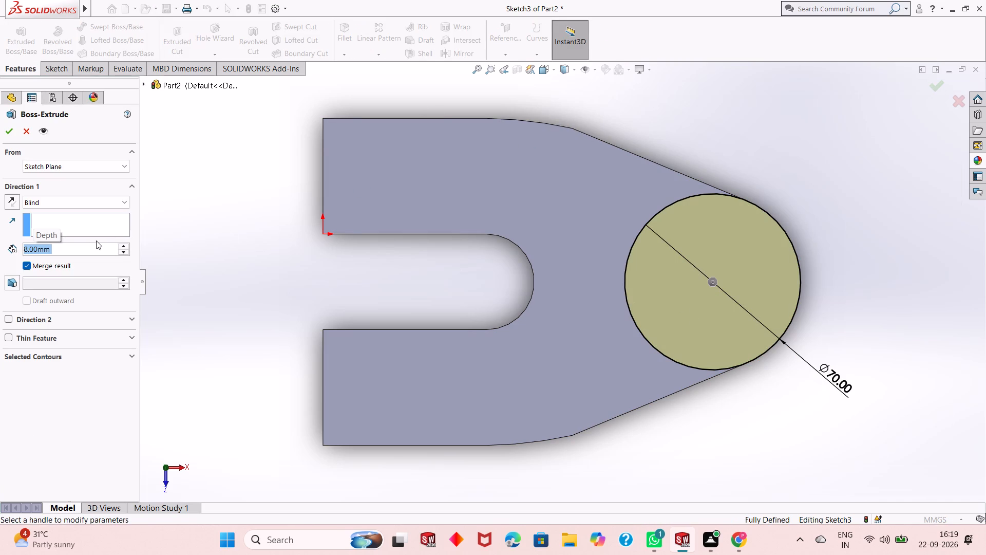
{"action": "left_click", "coordinate": [11, 132]}
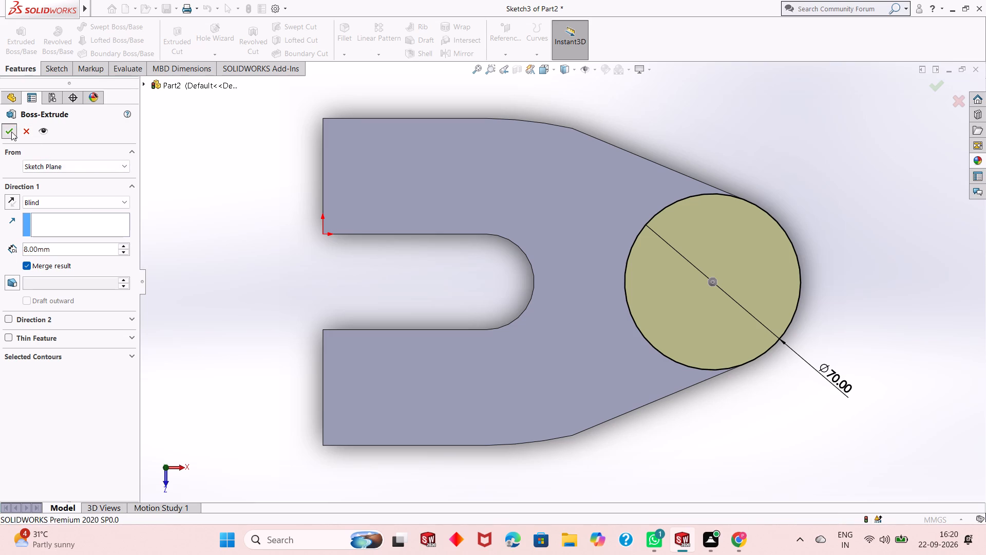
{"action": "left_click", "coordinate": [263, 267]}
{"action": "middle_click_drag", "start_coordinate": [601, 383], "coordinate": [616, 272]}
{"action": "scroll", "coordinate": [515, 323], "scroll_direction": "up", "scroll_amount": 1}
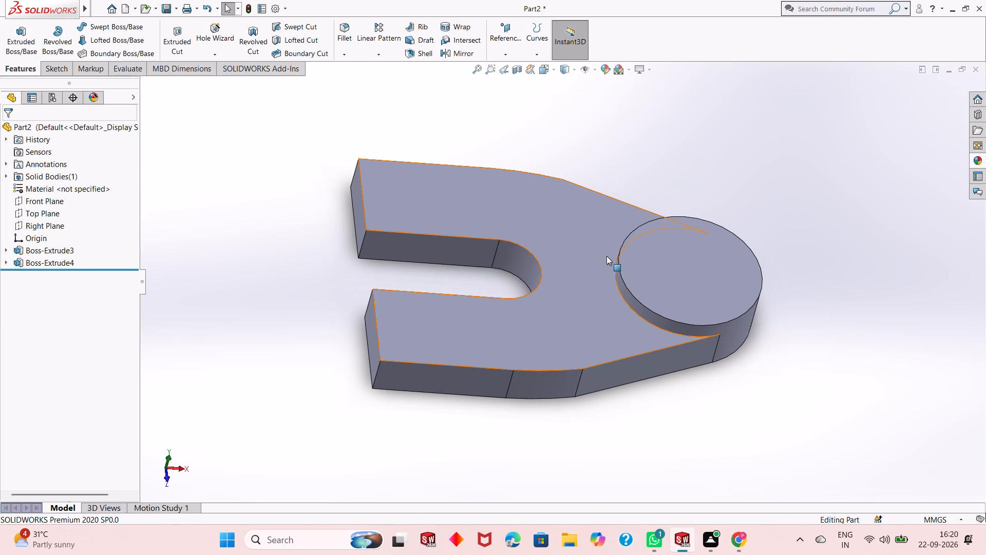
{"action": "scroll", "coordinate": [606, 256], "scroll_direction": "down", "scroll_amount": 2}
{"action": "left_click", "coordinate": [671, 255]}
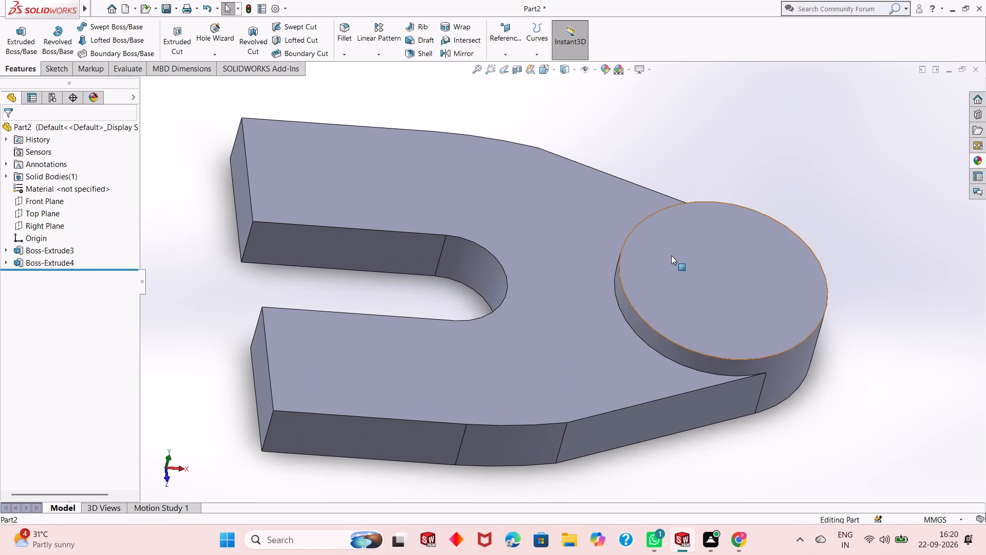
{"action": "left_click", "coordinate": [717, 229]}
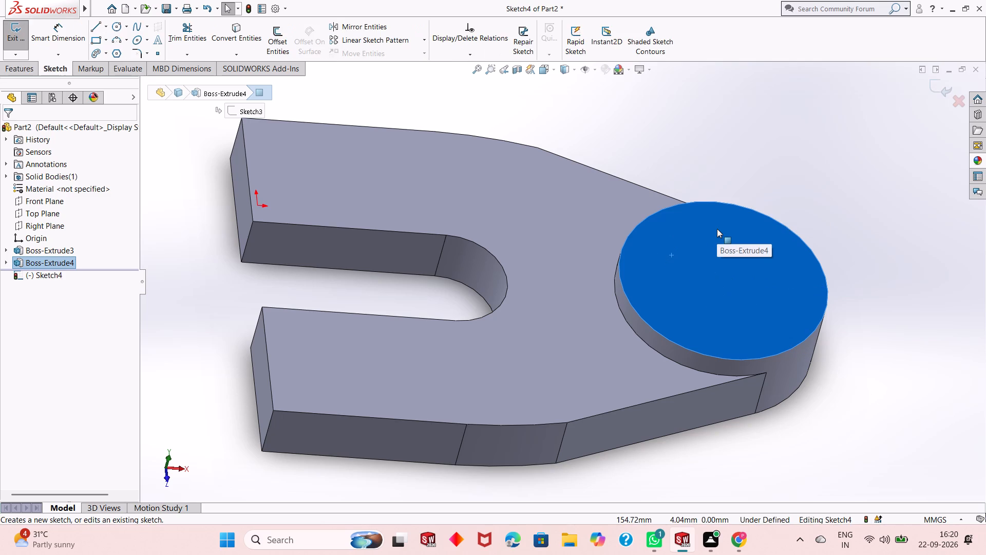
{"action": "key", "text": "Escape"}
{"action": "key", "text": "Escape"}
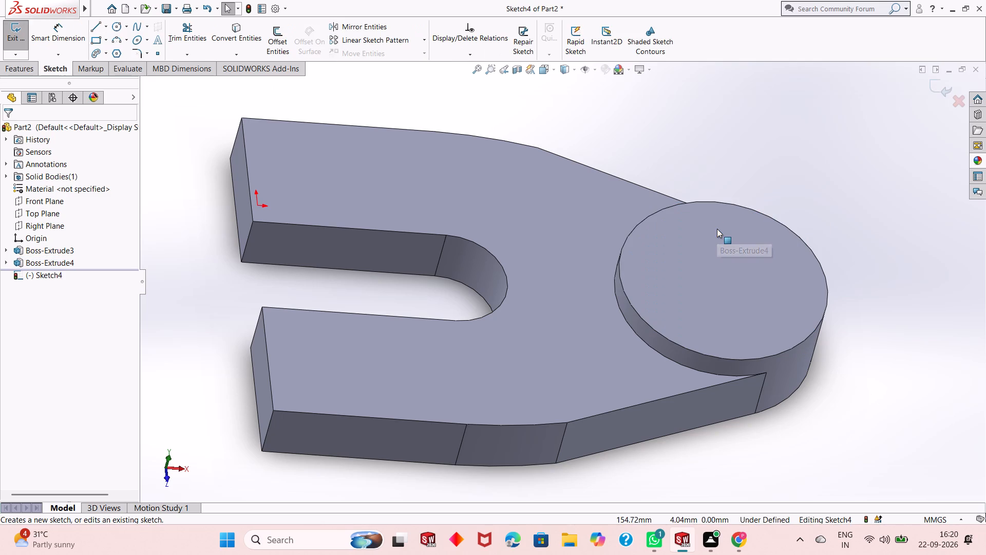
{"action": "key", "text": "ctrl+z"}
Open a sketch on the straight side face of the plate's slotted arm.
{"action": "scroll", "coordinate": [724, 265], "scroll_direction": "up", "scroll_amount": 2}
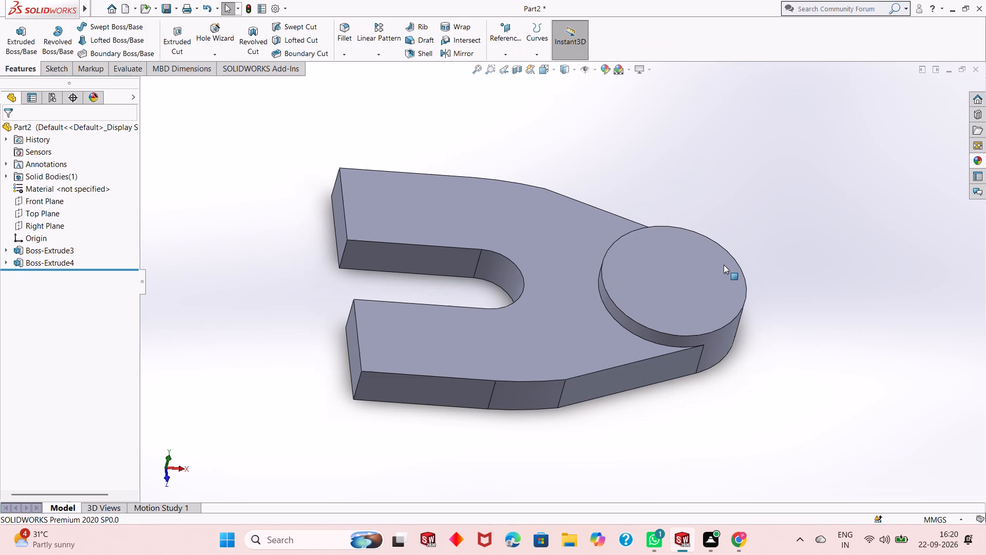
{"action": "middle_click_drag", "start_coordinate": [709, 345], "coordinate": [707, 435]}
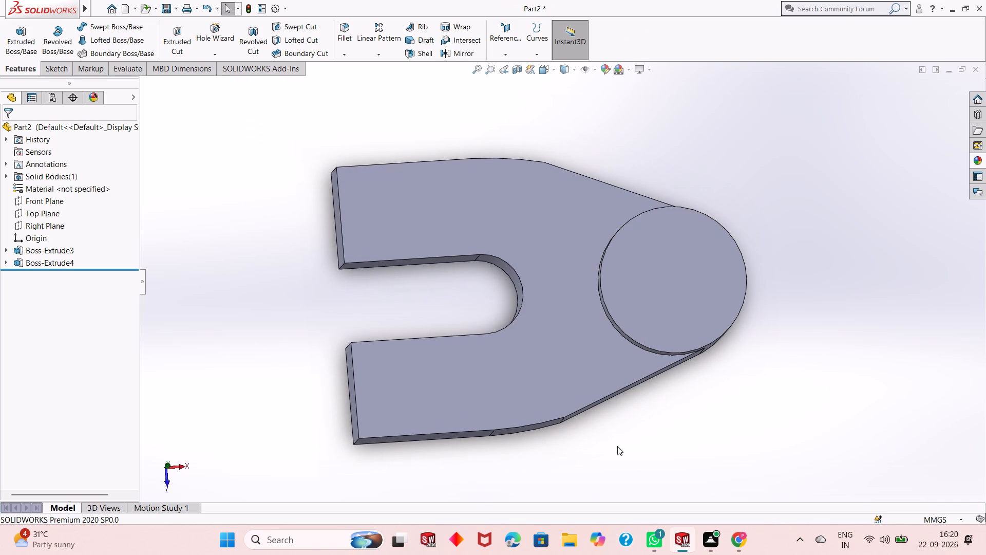
{"action": "middle_click_drag", "start_coordinate": [617, 446], "coordinate": [614, 262]}
{"action": "scroll", "coordinate": [614, 275], "scroll_direction": "down", "scroll_amount": 1}
{"action": "middle_click_drag", "start_coordinate": [614, 279], "coordinate": [616, 341]}
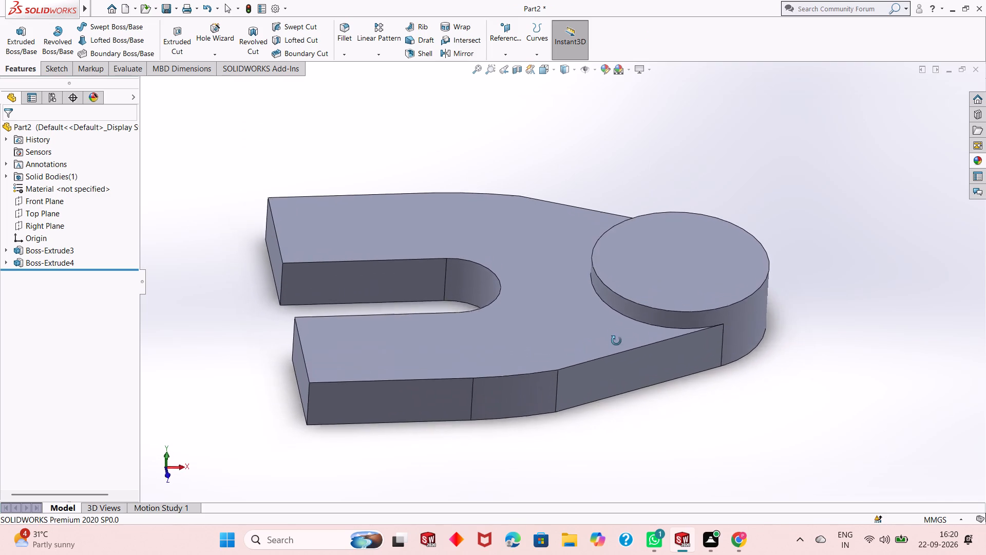
{"action": "middle_click_drag", "start_coordinate": [616, 341], "coordinate": [616, 382]}
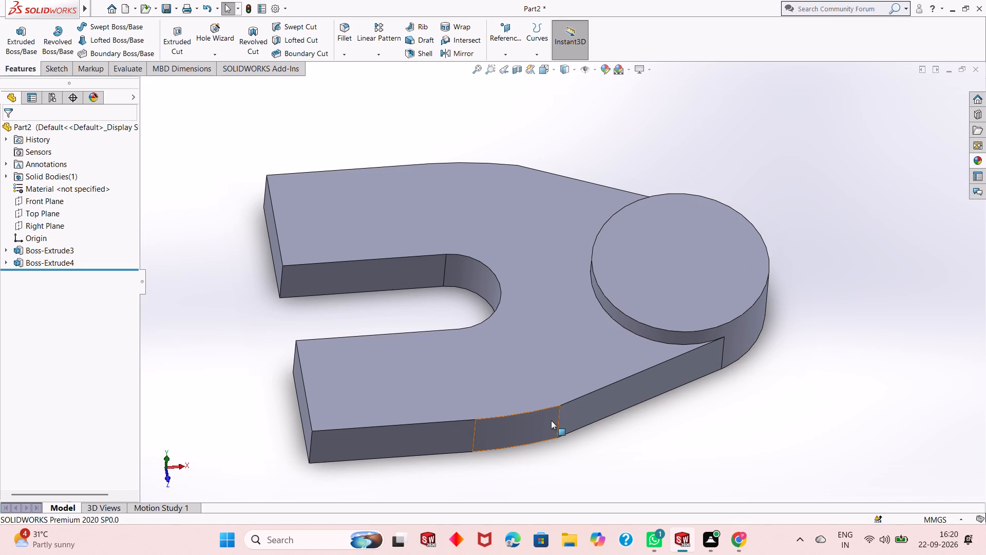
{"action": "middle_click_drag", "start_coordinate": [551, 420], "coordinate": [551, 367]}
{"action": "left_click", "coordinate": [444, 383]}
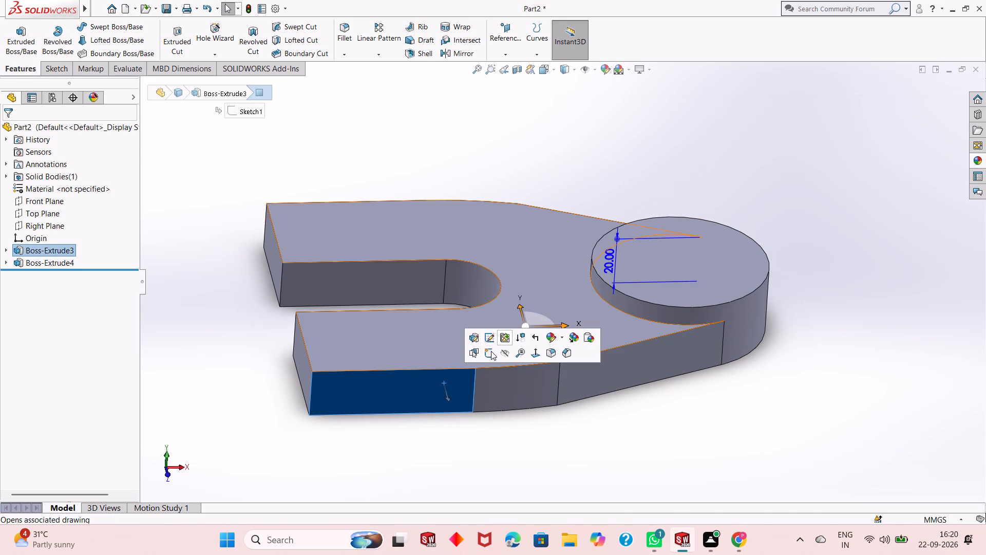
{"action": "left_click", "coordinate": [491, 351]}
{"action": "key", "text": "ctrl+8"}
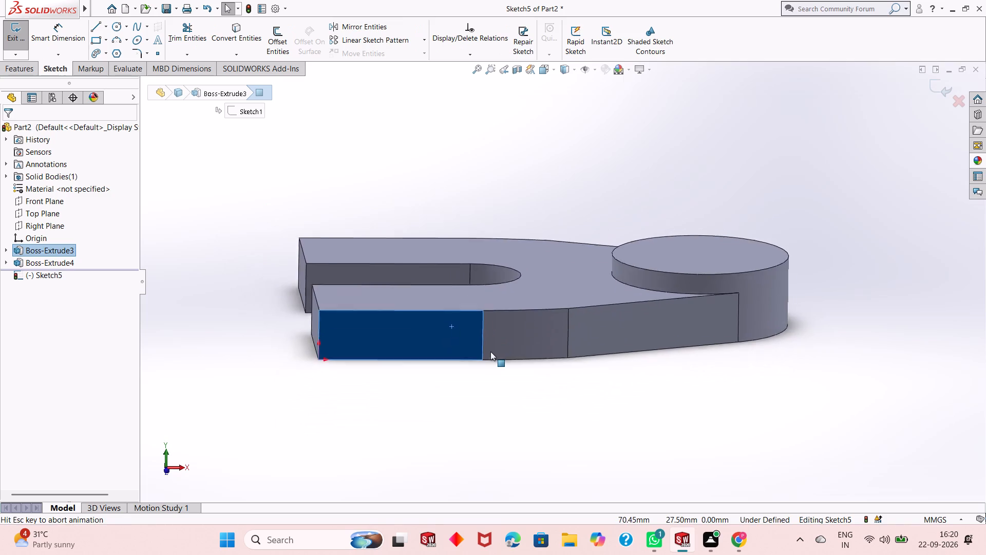
{"action": "key", "text": "Escape"}
{"action": "middle_click_drag", "start_coordinate": [456, 290], "coordinate": [503, 293]}
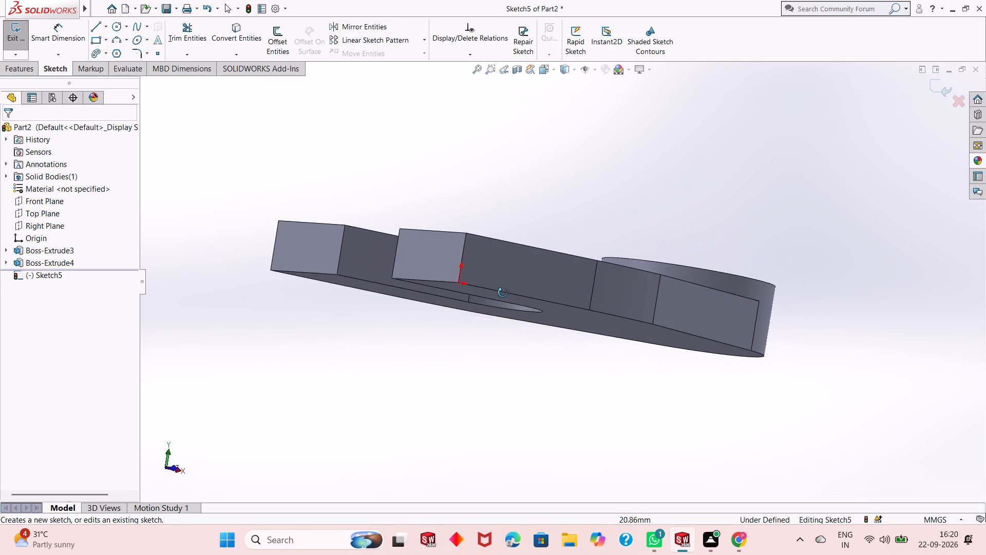
{"action": "middle_click_drag", "start_coordinate": [503, 293], "coordinate": [544, 411]}
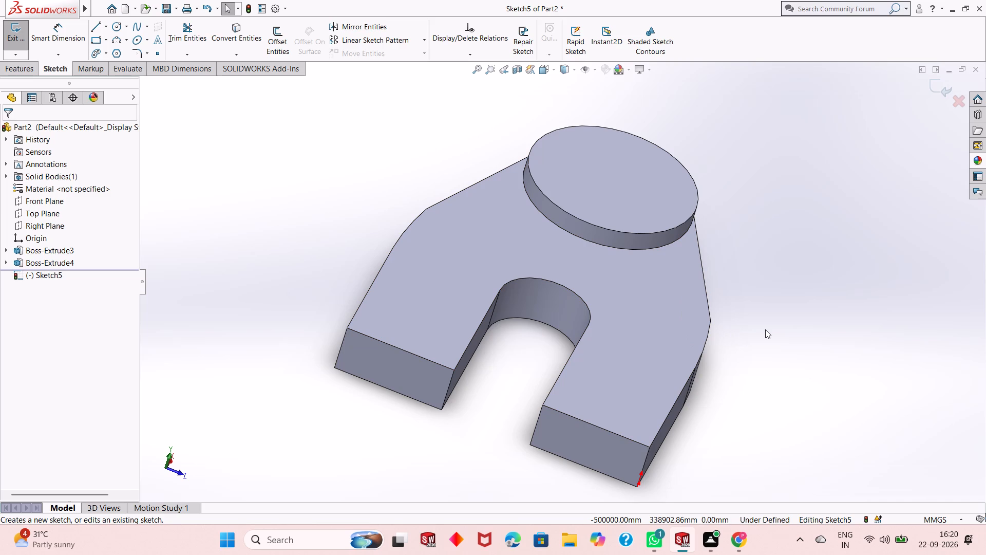
{"action": "middle_click_drag", "start_coordinate": [712, 414], "coordinate": [637, 369]}
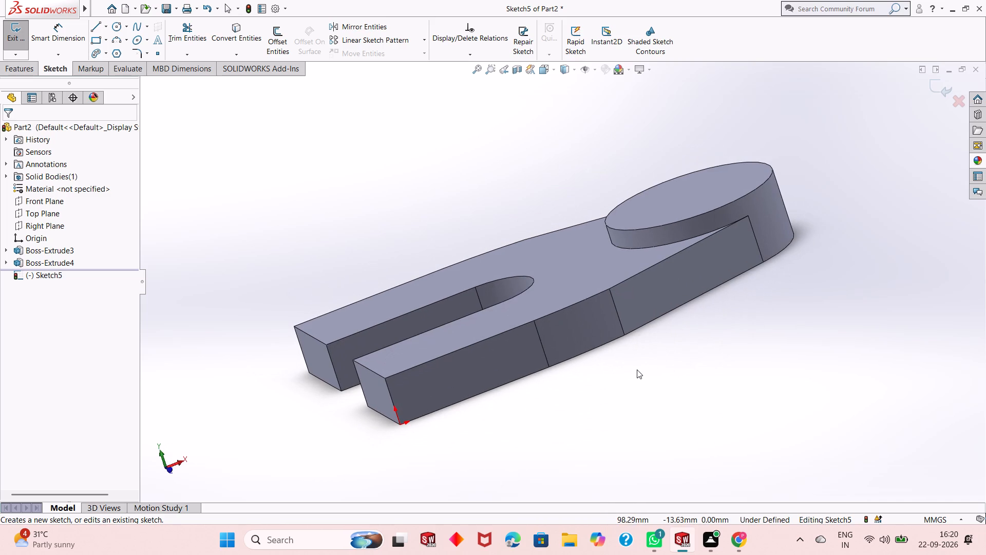
{"action": "key", "text": "ctrl+8"}
{"action": "scroll", "coordinate": [474, 253], "scroll_direction": "down", "scroll_amount": 2}
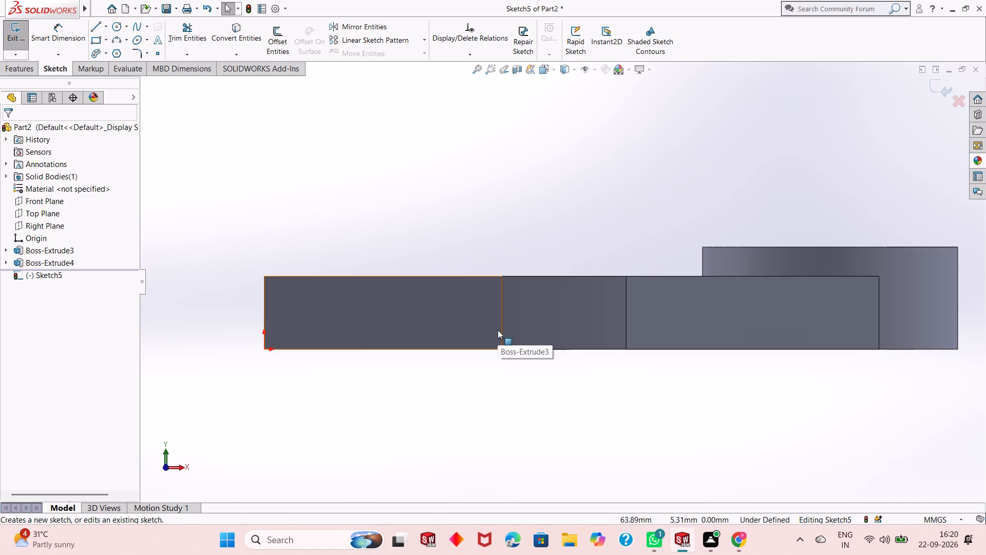
Sketch a horizontal line from the lower corner of the plate's slotted end, extending outward away from the plate.
{"action": "left_click", "coordinate": [98, 31]}
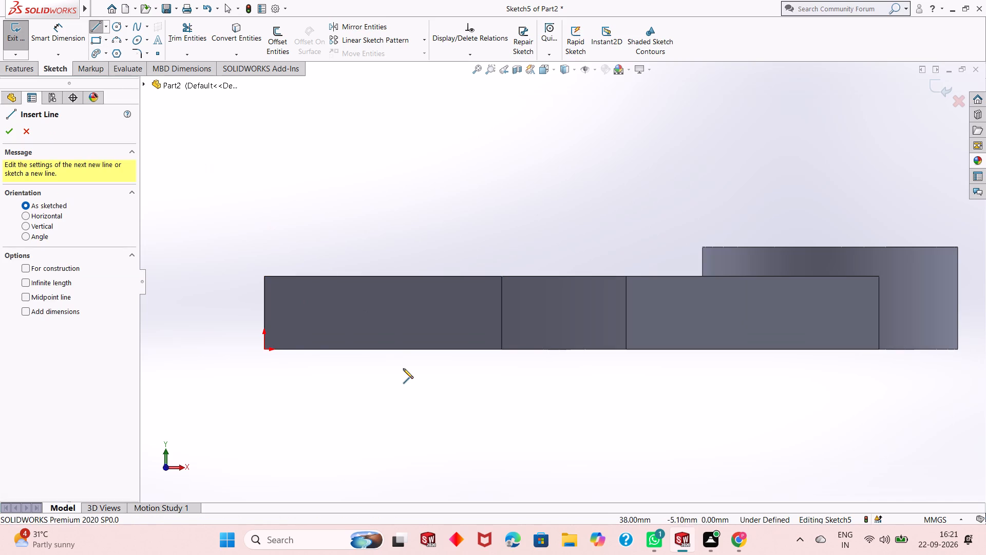
{"action": "left_click", "coordinate": [262, 349]}
{"action": "scroll", "coordinate": [574, 378], "scroll_direction": "down", "scroll_amount": 3}
{"action": "scroll", "coordinate": [574, 378], "scroll_direction": "up", "scroll_amount": 7}
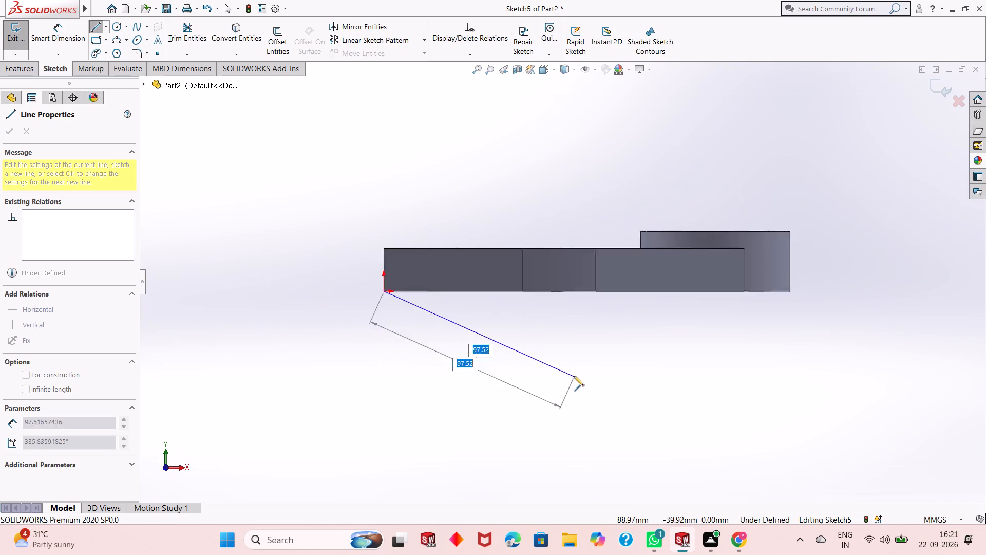
{"action": "scroll", "coordinate": [574, 376], "scroll_direction": "up", "scroll_amount": 2}
{"action": "scroll", "coordinate": [516, 280], "scroll_direction": "down", "scroll_amount": 3}
{"action": "scroll", "coordinate": [652, 368], "scroll_direction": "up", "scroll_amount": 6}
{"action": "scroll", "coordinate": [521, 242], "scroll_direction": "down", "scroll_amount": 3}
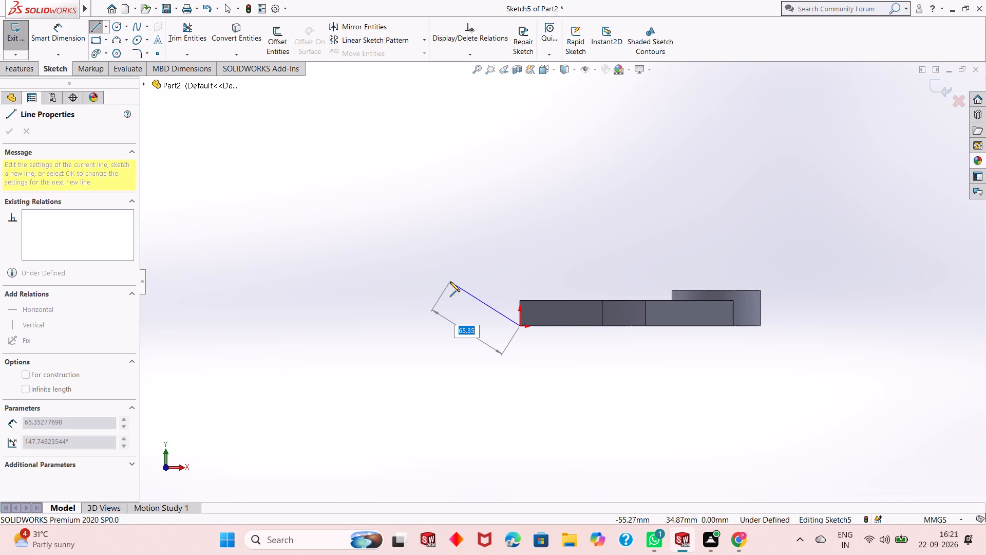
{"action": "left_click", "coordinate": [350, 325]}
{"action": "right_click", "coordinate": [350, 325]}
{"action": "left_click", "coordinate": [368, 332]}
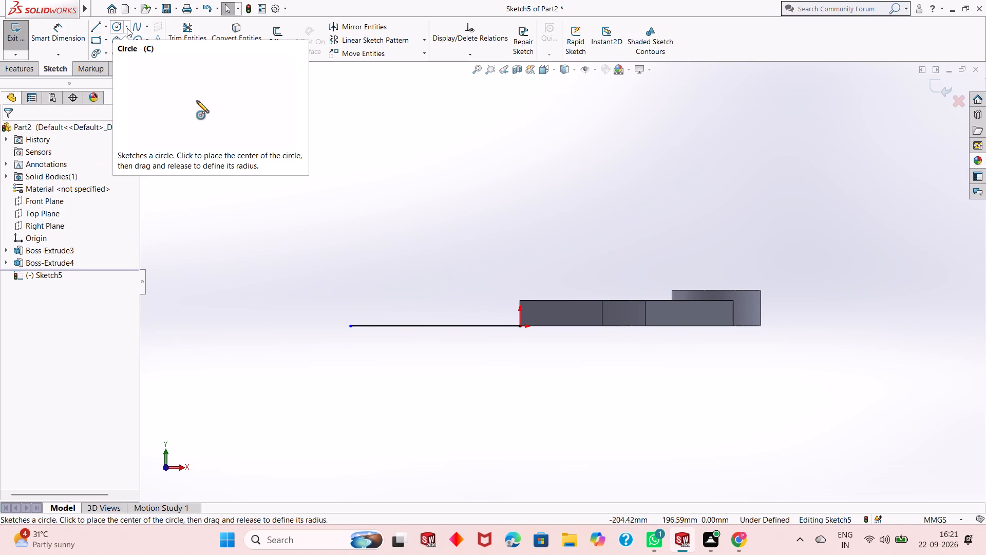
Sketch an inclined line about 88 mm long from the same lower corner, rising outward above the horizontal line.
{"action": "left_click", "coordinate": [96, 24]}
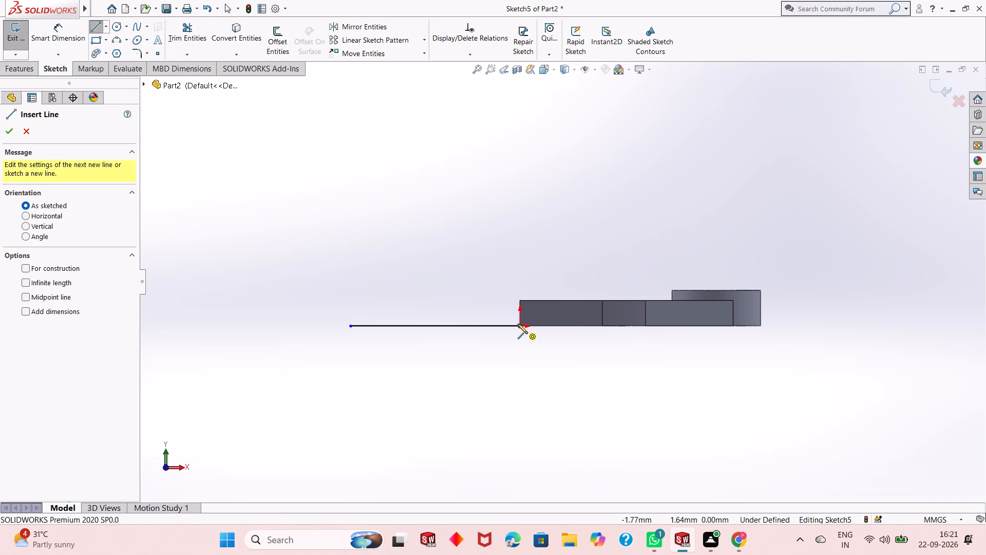
{"action": "left_click", "coordinate": [519, 327]}
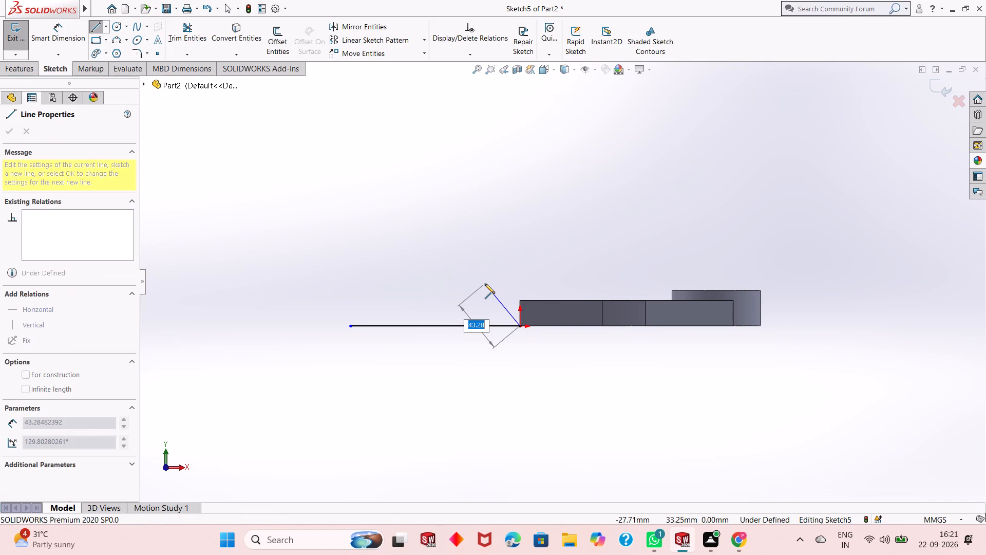
{"action": "left_click", "coordinate": [452, 237]}
{"action": "right_click", "coordinate": [452, 237]}
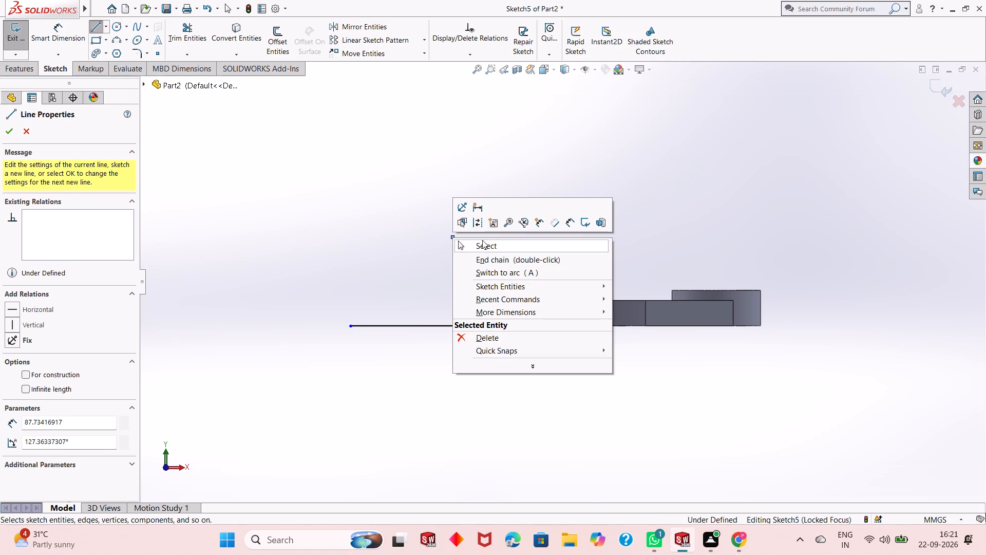
{"action": "left_click", "coordinate": [484, 242]}
Dimension the angle between the inclined line and the horizontal line as 45 degrees.
{"action": "left_click", "coordinate": [50, 30]}
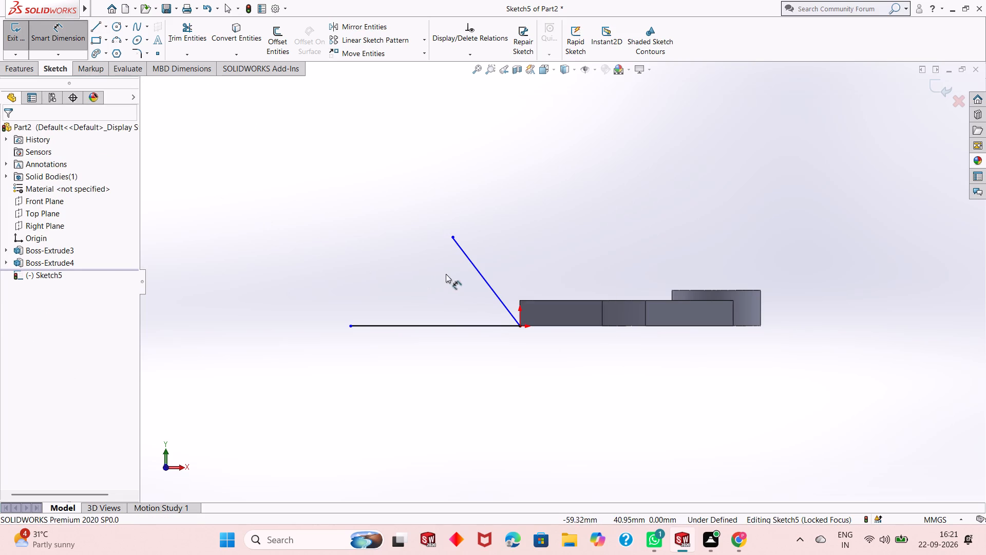
{"action": "left_click", "coordinate": [483, 272]}
{"action": "left_click", "coordinate": [484, 280]}
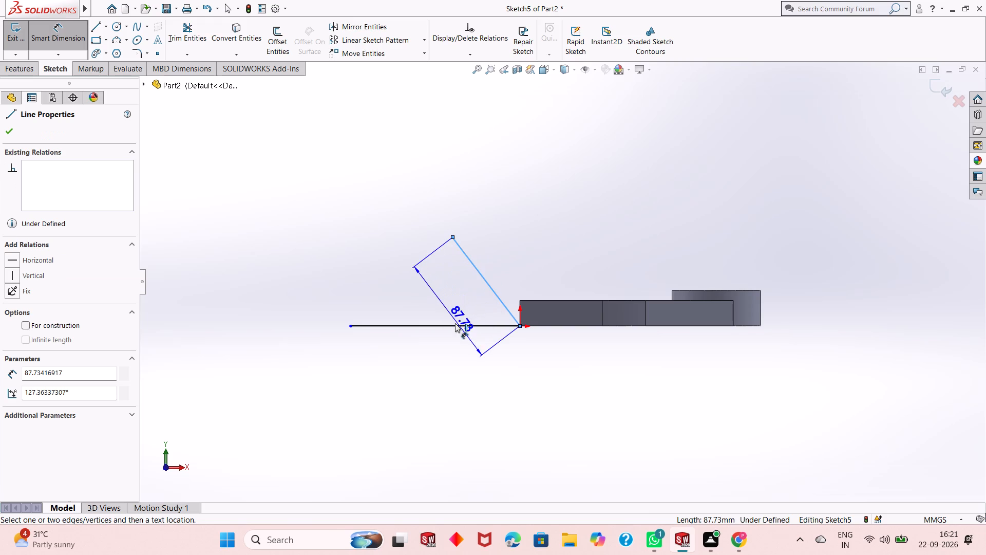
{"action": "left_click", "coordinate": [455, 323]}
{"action": "left_click", "coordinate": [473, 311]}
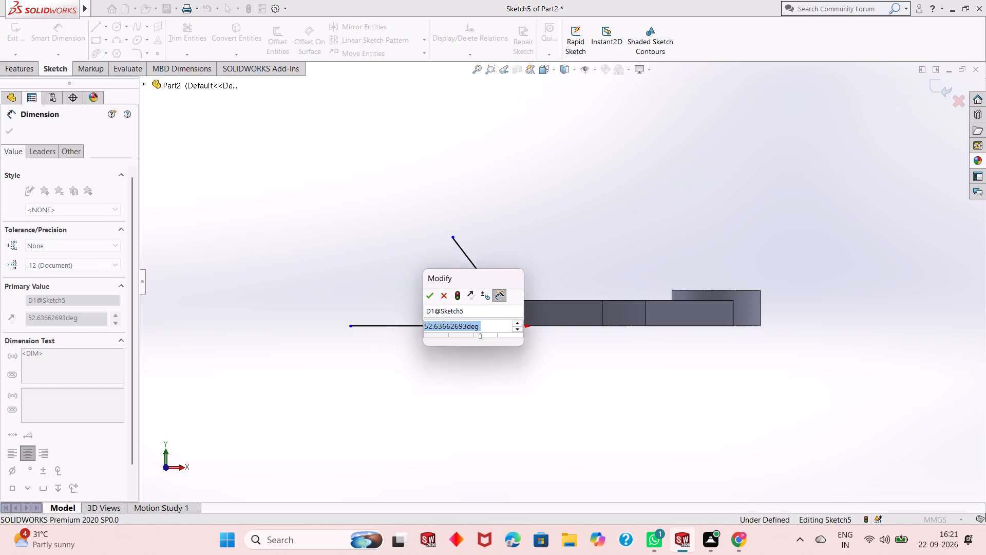
{"action": "type", "text": "45"}
{"action": "key", "text": "Return"}
{"action": "right_click", "coordinate": [485, 363]}
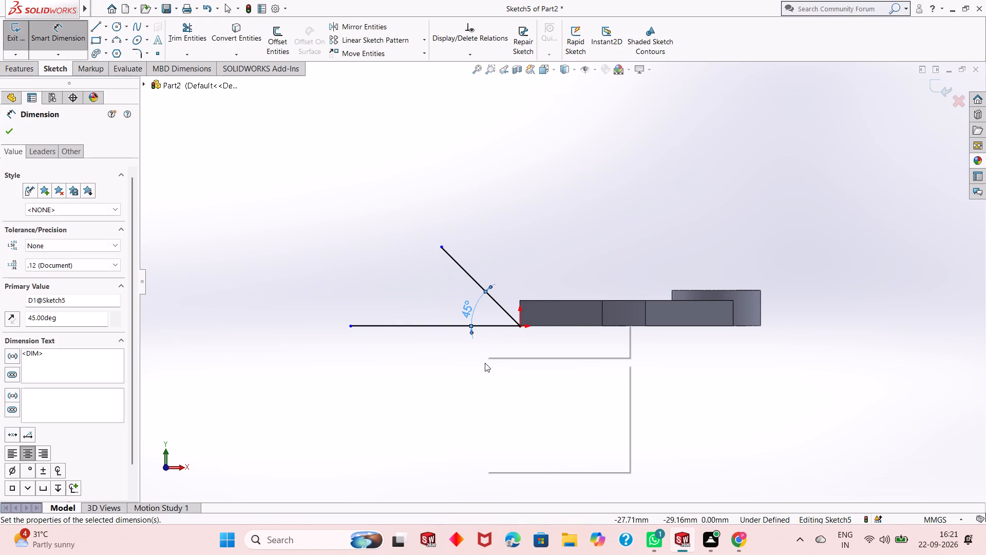
{"action": "left_click", "coordinate": [503, 396]}
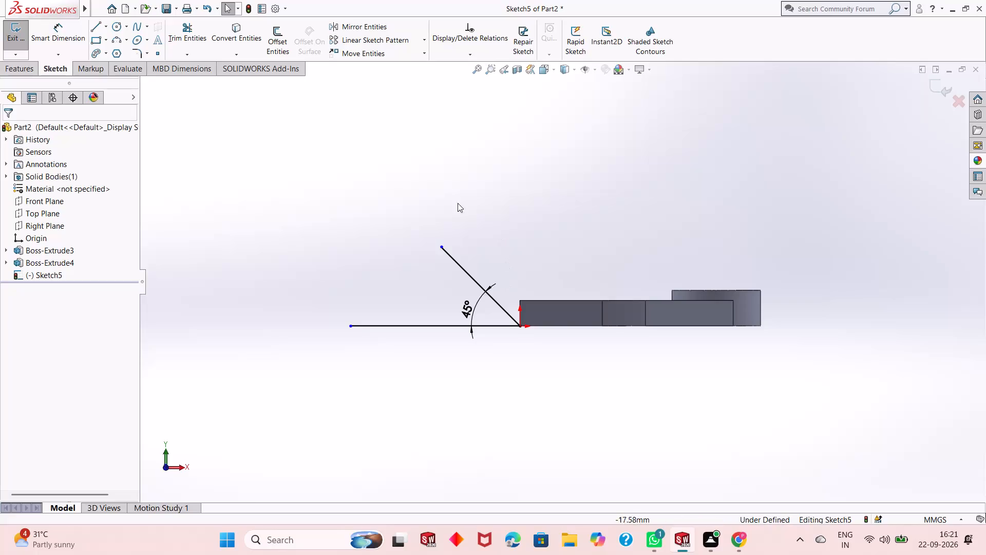
Sketch a second inclined line about 178 mm long from the plate's top edge, where the curved and tapered sides meet, rising toward the slotted end.
{"action": "left_click", "coordinate": [96, 25]}
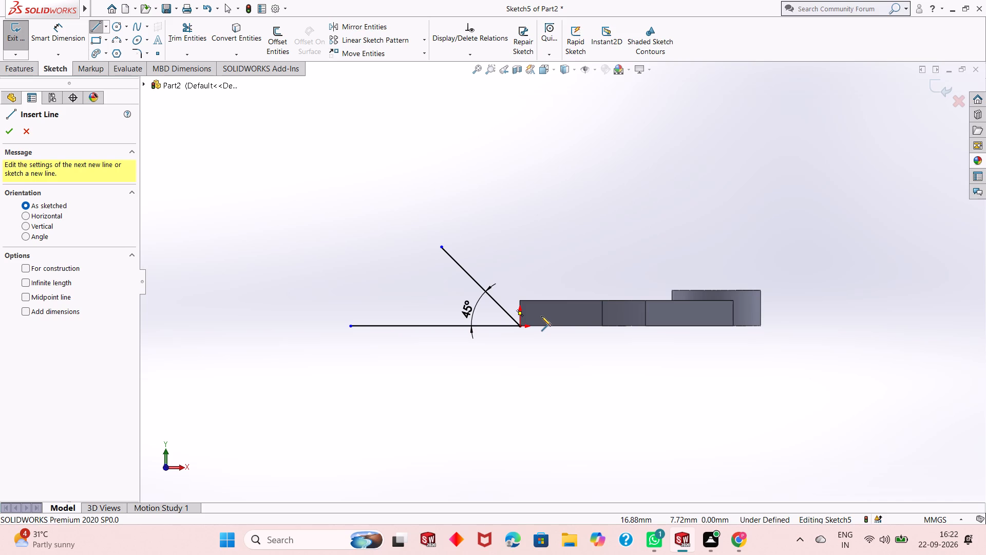
{"action": "left_click", "coordinate": [646, 300]}
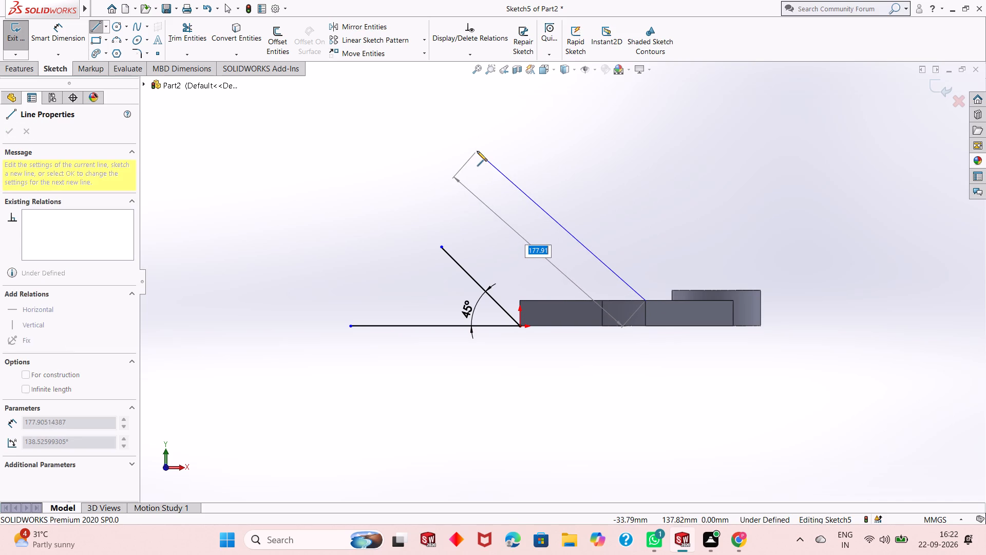
{"action": "left_click", "coordinate": [477, 151]}
{"action": "right_click", "coordinate": [477, 151]}
{"action": "left_click", "coordinate": [501, 156]}
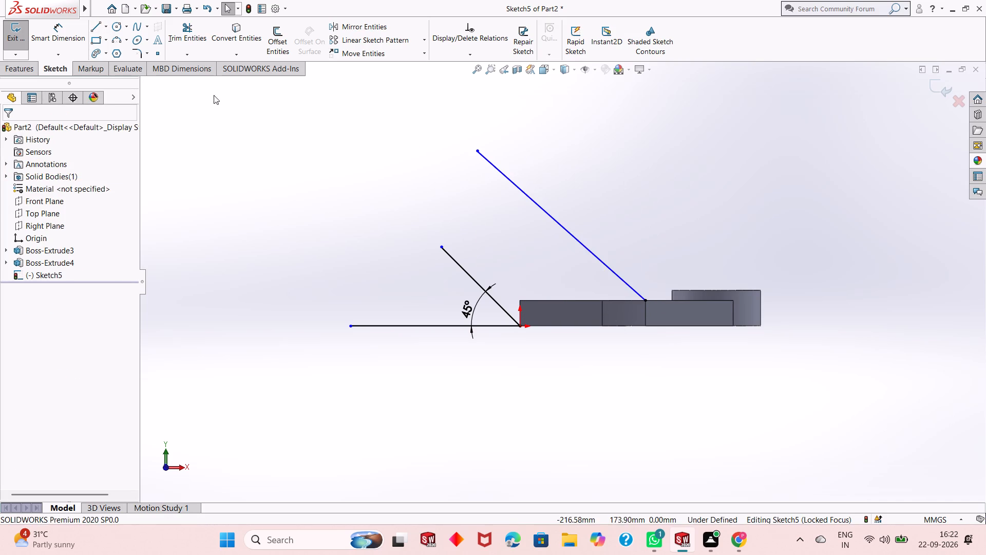
Dimension the angle between the long upper inclined line and the horizontal line as 35 degrees.
{"action": "left_click", "coordinate": [31, 32]}
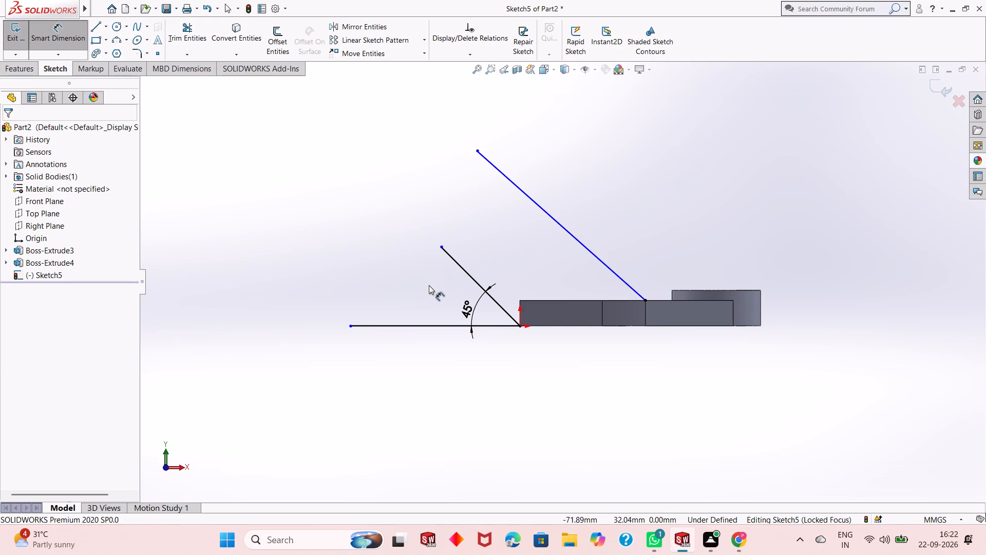
{"action": "left_click", "coordinate": [418, 325]}
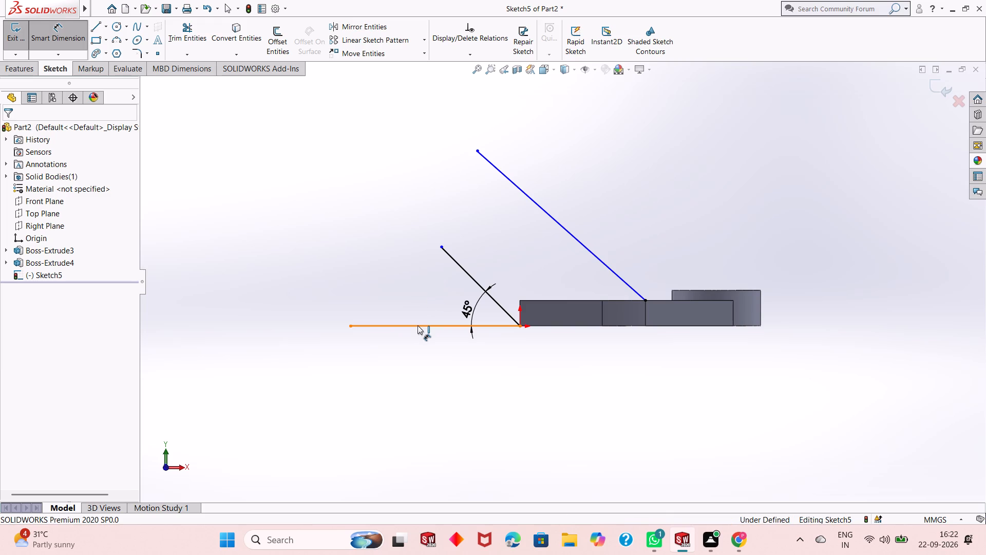
{"action": "left_click", "coordinate": [518, 187]}
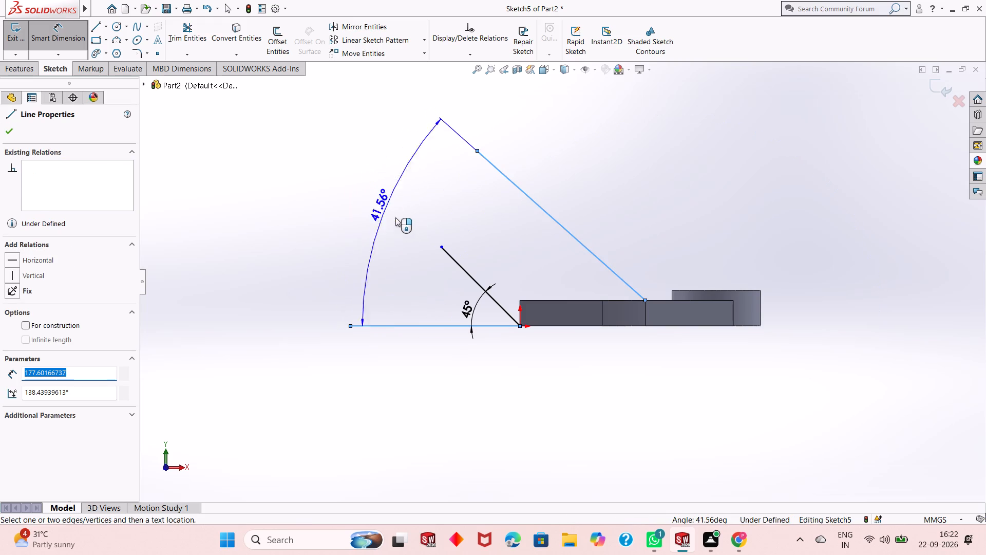
{"action": "left_click", "coordinate": [403, 224]}
{"action": "type", "text": "35"}
{"action": "key", "text": "Return"}
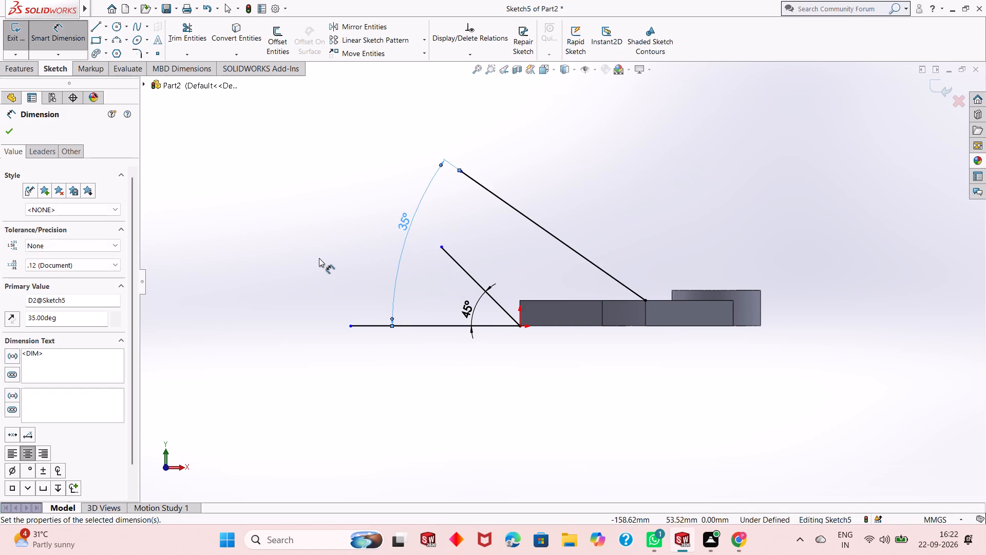
{"action": "right_click", "coordinate": [298, 262]}
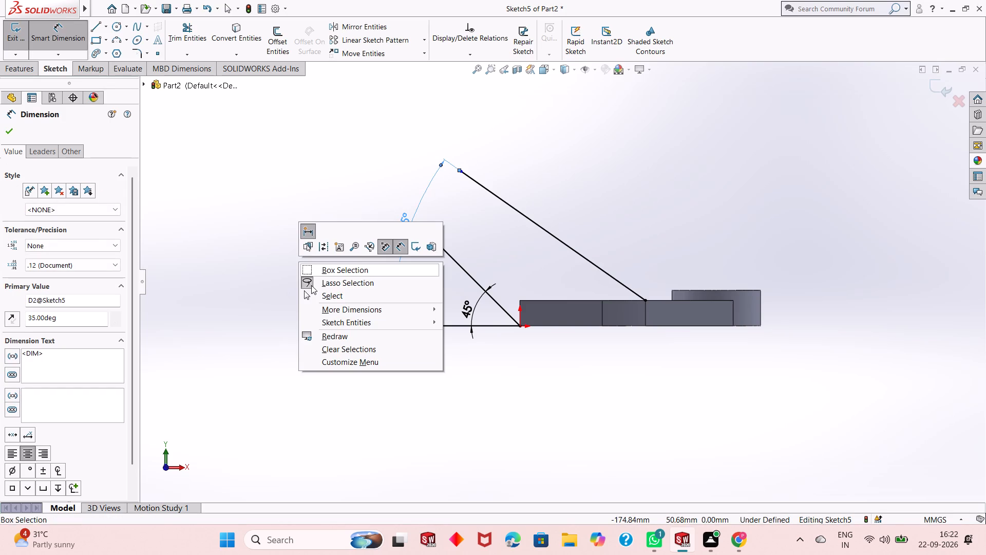
{"action": "left_click", "coordinate": [332, 301]}
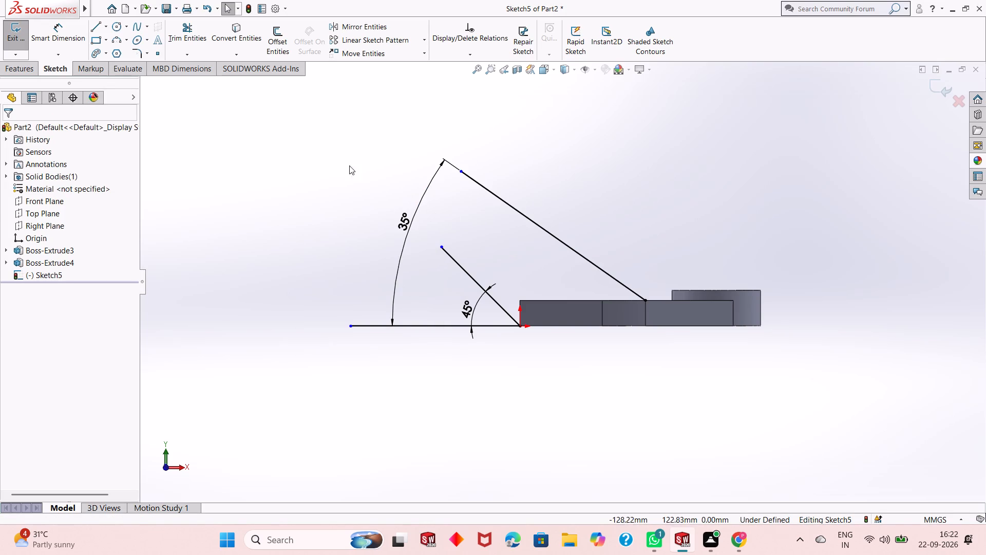
Sketch a circle of about 26 mm radius between the upper ends of the two inclined lines.
{"action": "left_click", "coordinate": [118, 28]}
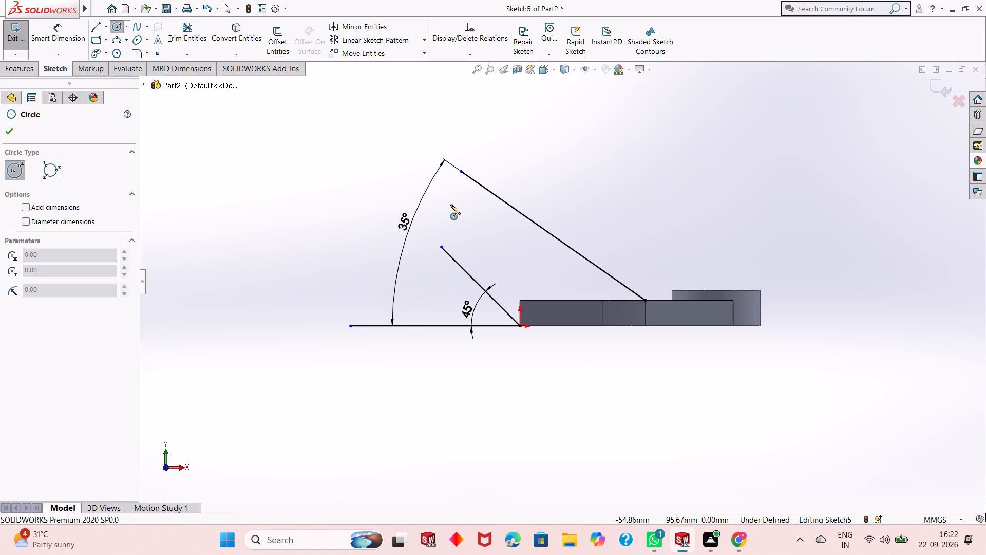
{"action": "left_click", "coordinate": [460, 217]}
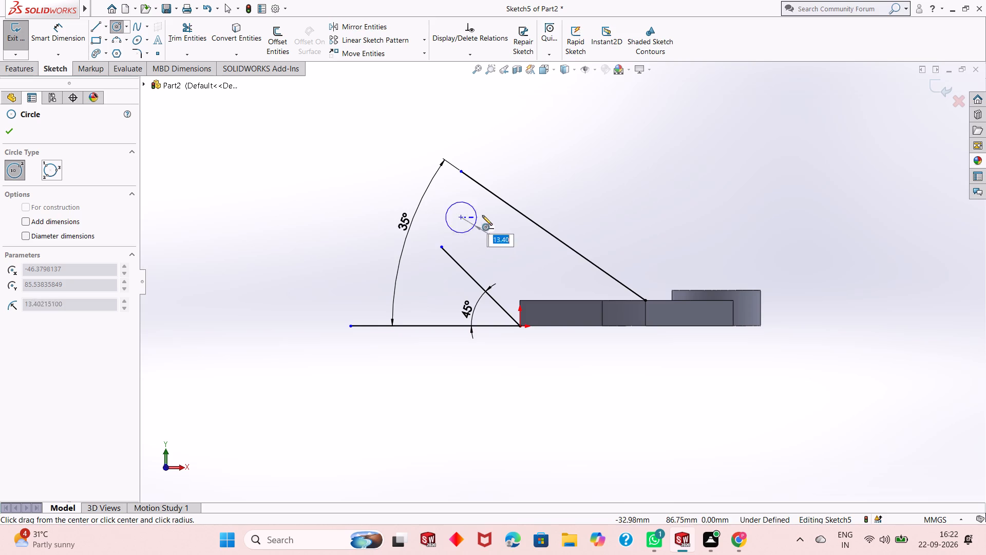
{"action": "left_click", "coordinate": [495, 215]}
{"action": "right_click", "coordinate": [495, 215]}
{"action": "left_click", "coordinate": [508, 221]}
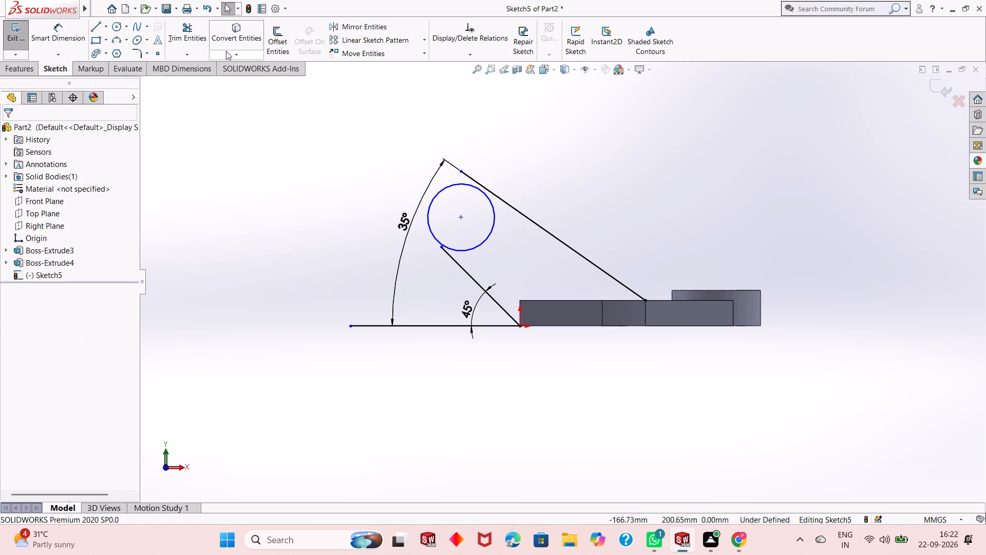
Dimension the circle at the upper ends of the inclined lines with a 52 mm diameter.
{"action": "left_click", "coordinate": [73, 39]}
{"action": "left_click", "coordinate": [476, 248]}
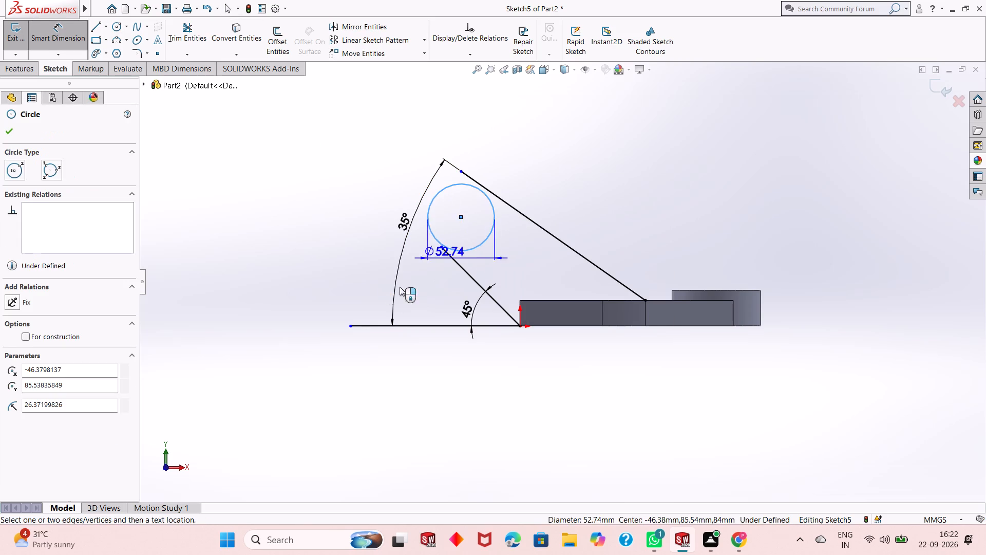
{"action": "left_click", "coordinate": [310, 382]}
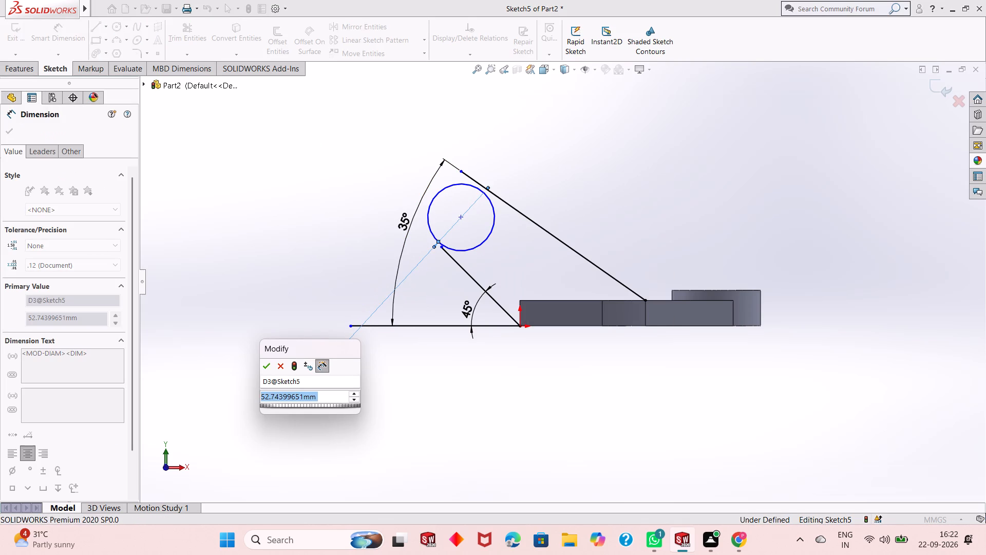
{"action": "type", "text": "52"}
{"action": "key", "text": "Return"}
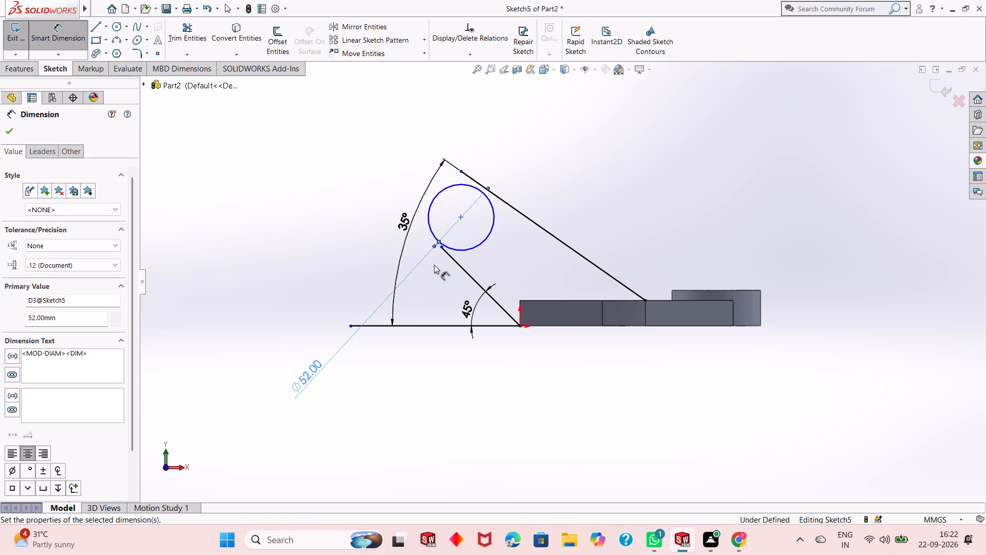
Dimension the vertical distance from the circle's centre to the origin at the plate's lower corner as 66 mm.
{"action": "left_click", "coordinate": [460, 220]}
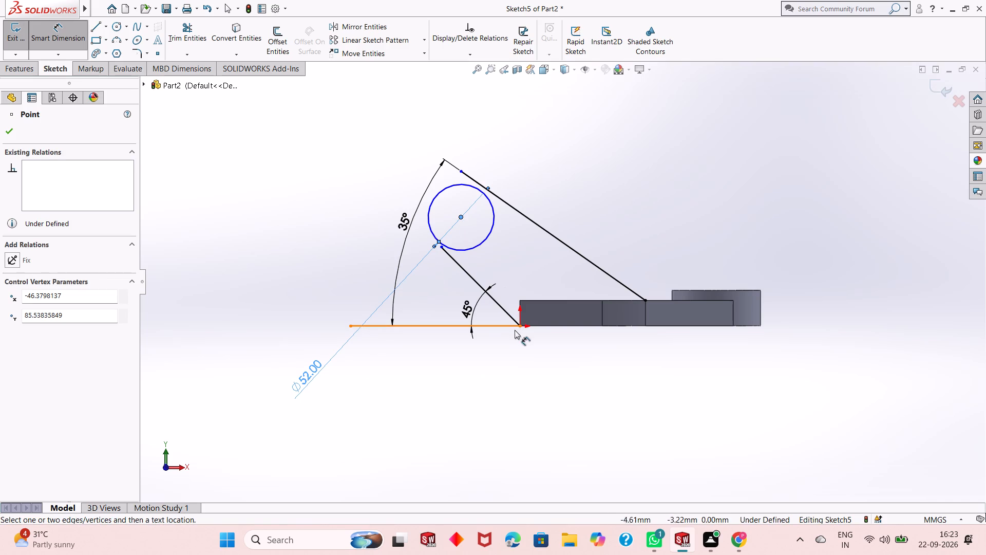
{"action": "left_click", "coordinate": [518, 327]}
{"action": "left_click", "coordinate": [289, 304]}
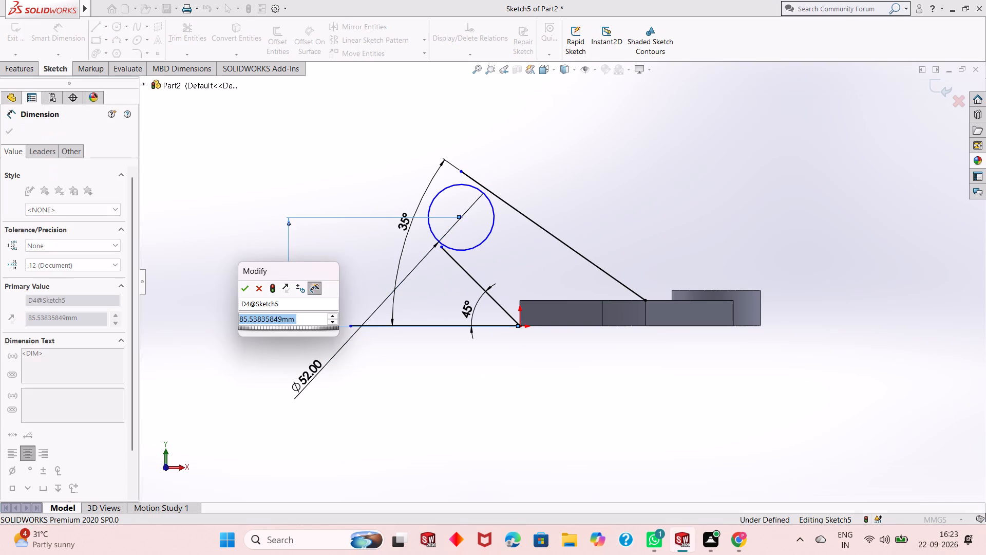
{"action": "type", "text": "66"}
{"action": "key", "text": "Return"}
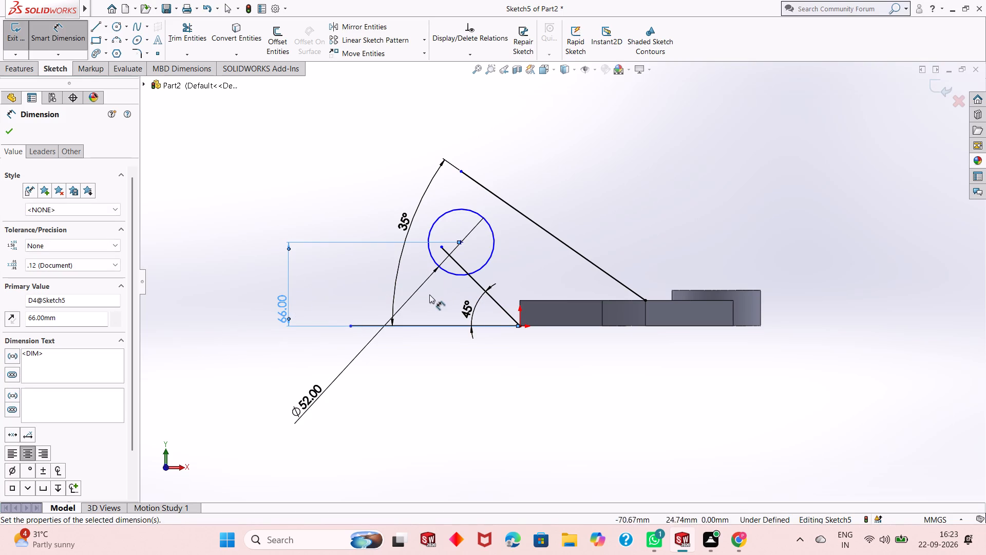
Dimension the horizontal distance from the circle's centre to the origin as 30 mm.
{"action": "left_click", "coordinate": [462, 245]}
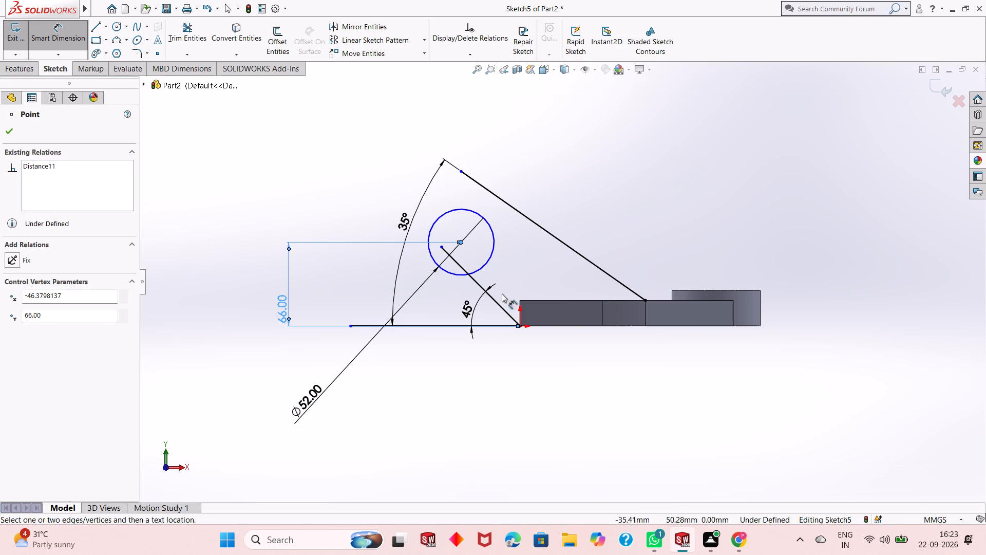
{"action": "left_click", "coordinate": [522, 327]}
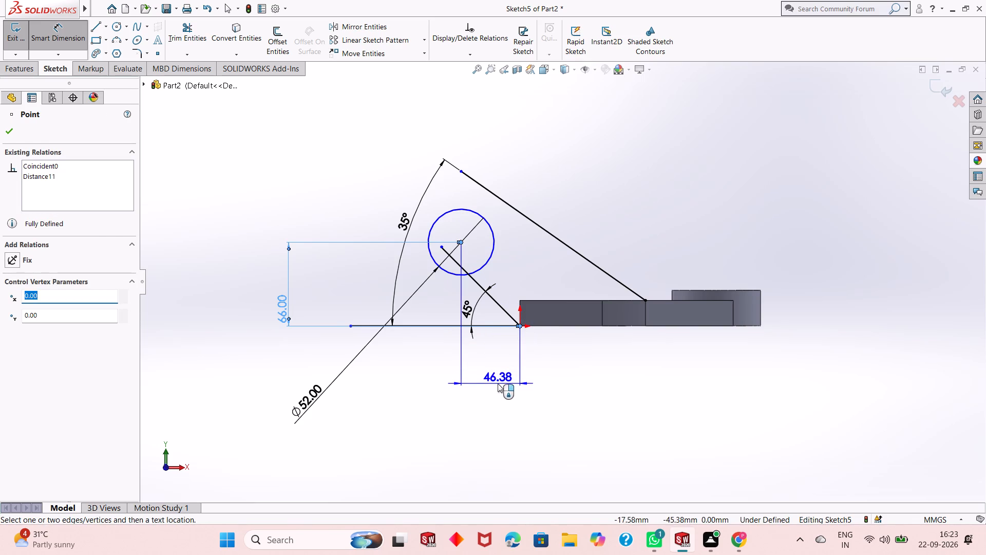
{"action": "left_click", "coordinate": [498, 383]}
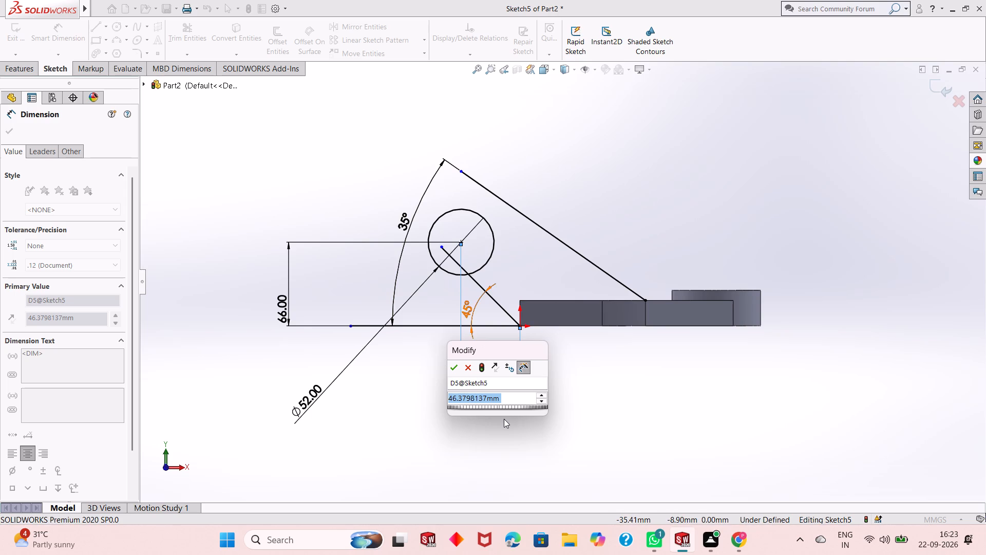
{"action": "type", "text": "30"}
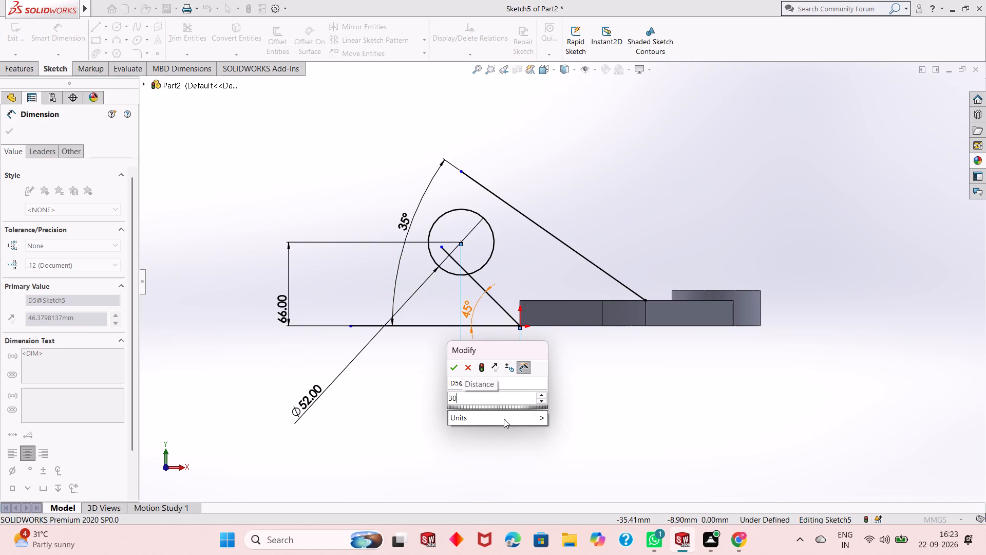
{"action": "key", "text": "Return"}
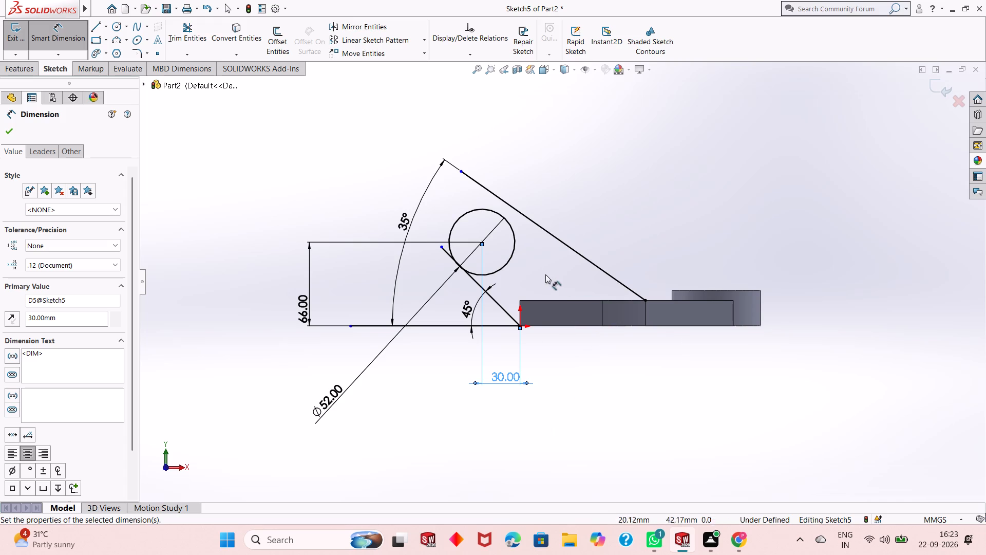
{"action": "scroll", "coordinate": [560, 305], "scroll_direction": "up", "scroll_amount": 1}
{"action": "scroll", "coordinate": [543, 292], "scroll_direction": "down", "scroll_amount": 3}
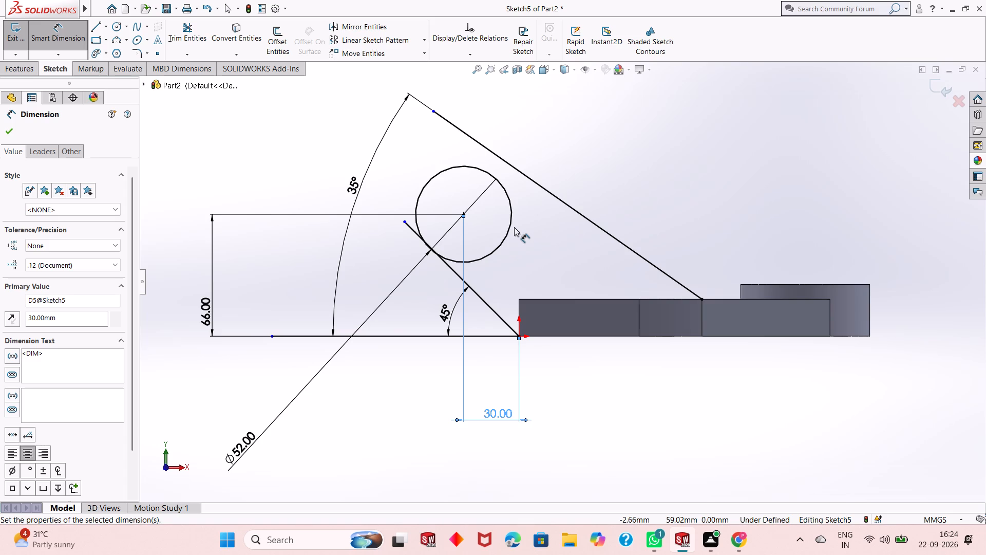
{"action": "key", "text": "Escape"}
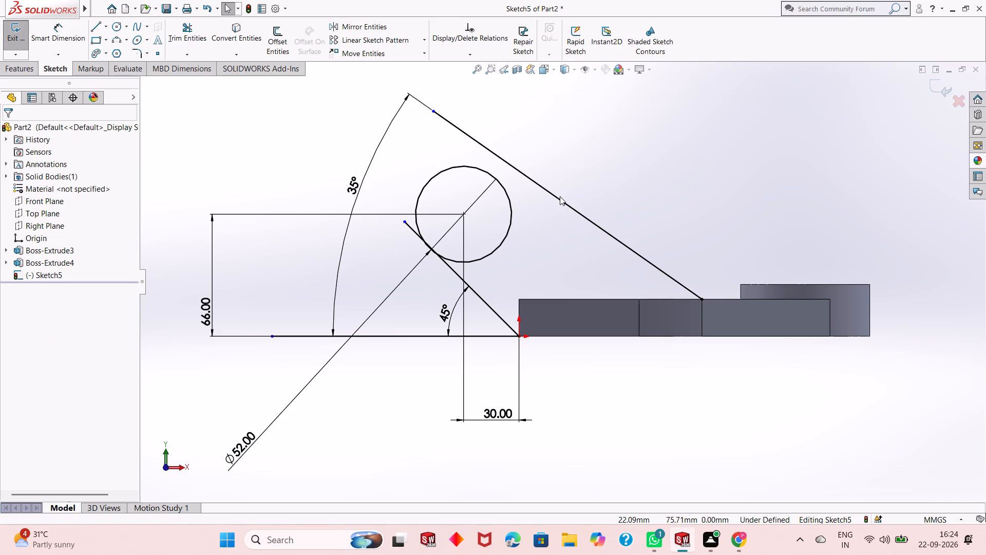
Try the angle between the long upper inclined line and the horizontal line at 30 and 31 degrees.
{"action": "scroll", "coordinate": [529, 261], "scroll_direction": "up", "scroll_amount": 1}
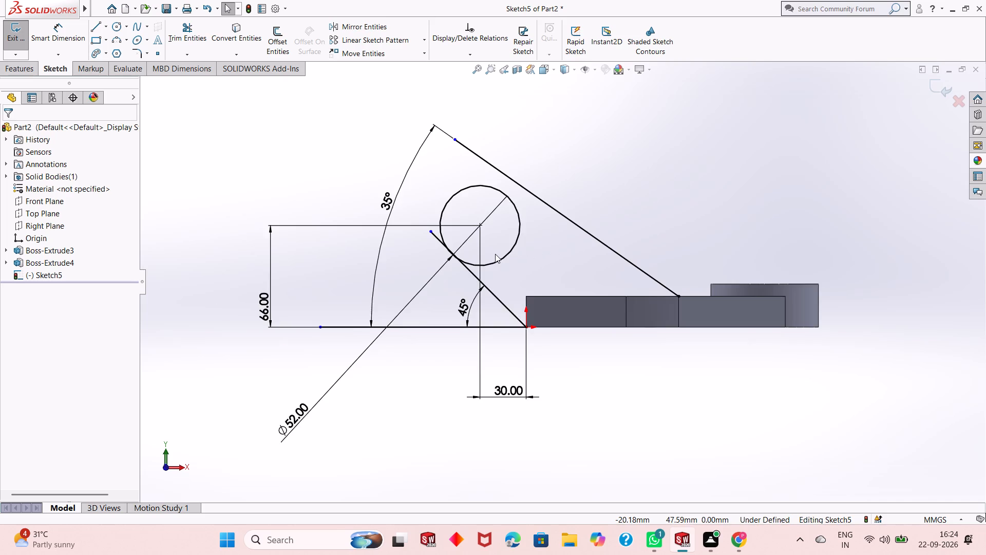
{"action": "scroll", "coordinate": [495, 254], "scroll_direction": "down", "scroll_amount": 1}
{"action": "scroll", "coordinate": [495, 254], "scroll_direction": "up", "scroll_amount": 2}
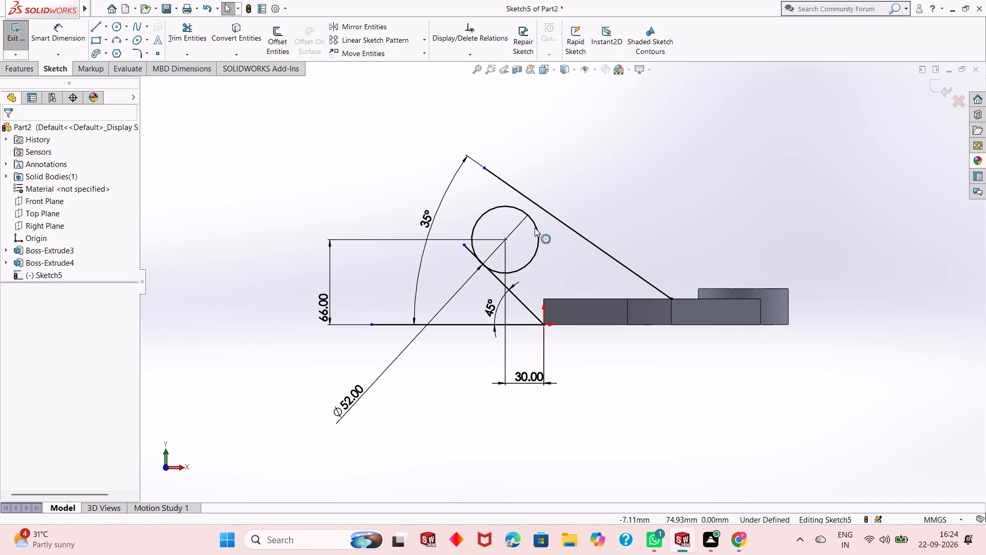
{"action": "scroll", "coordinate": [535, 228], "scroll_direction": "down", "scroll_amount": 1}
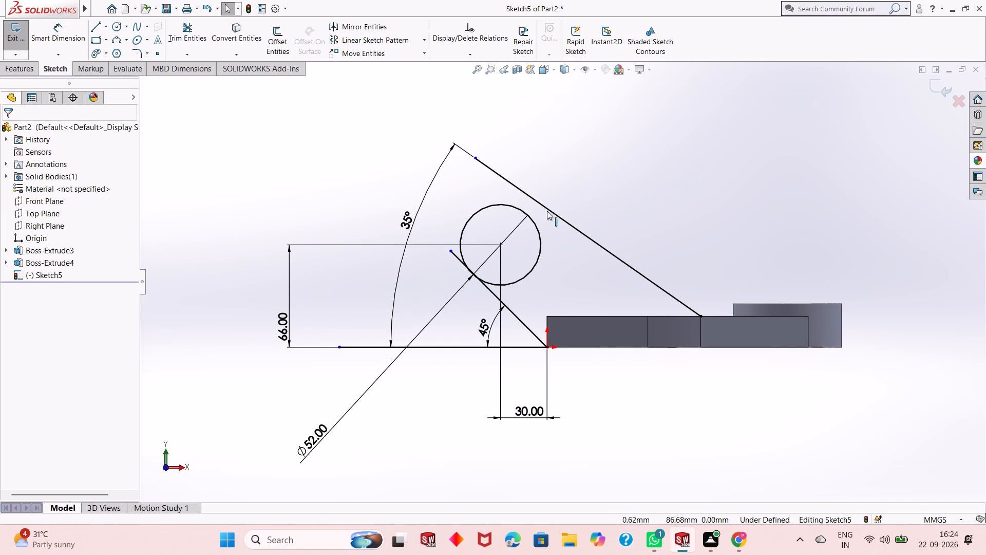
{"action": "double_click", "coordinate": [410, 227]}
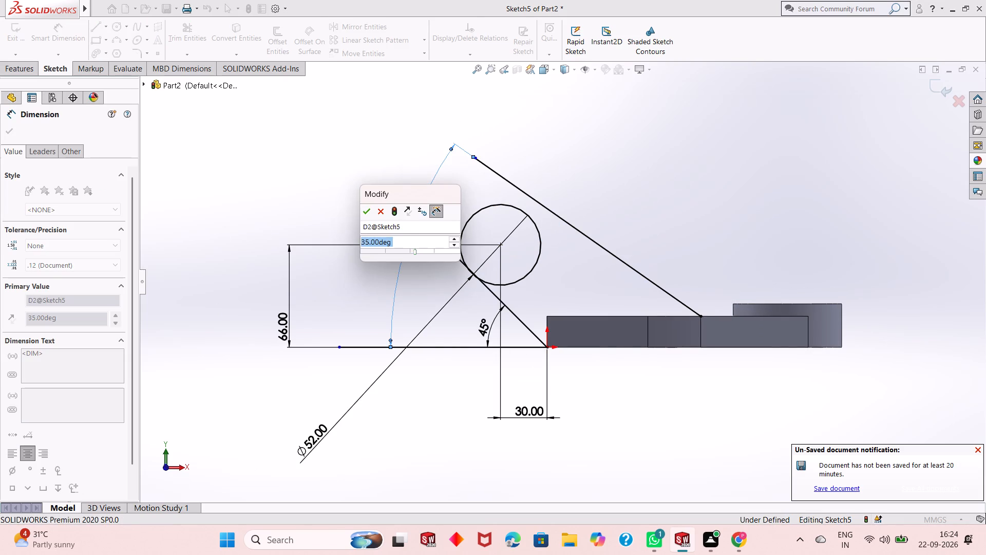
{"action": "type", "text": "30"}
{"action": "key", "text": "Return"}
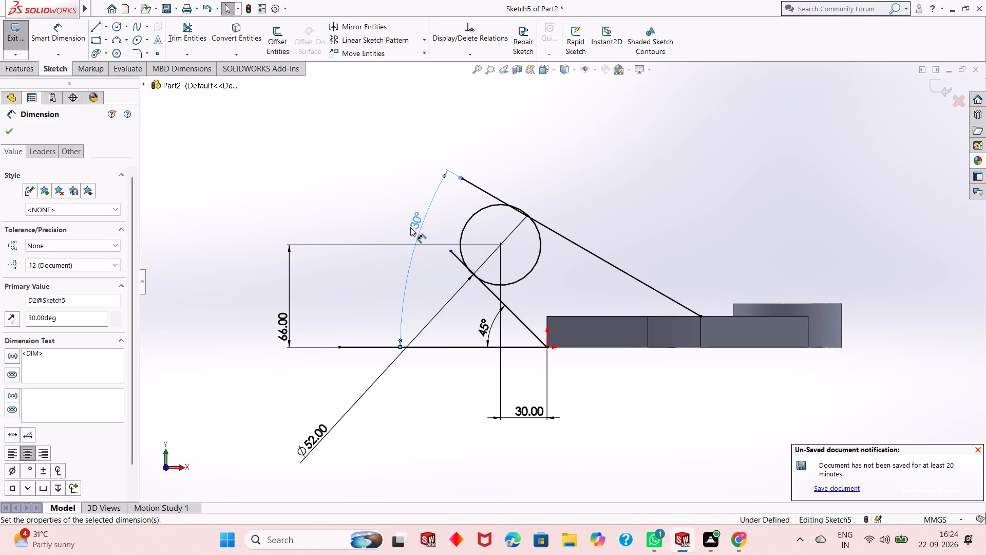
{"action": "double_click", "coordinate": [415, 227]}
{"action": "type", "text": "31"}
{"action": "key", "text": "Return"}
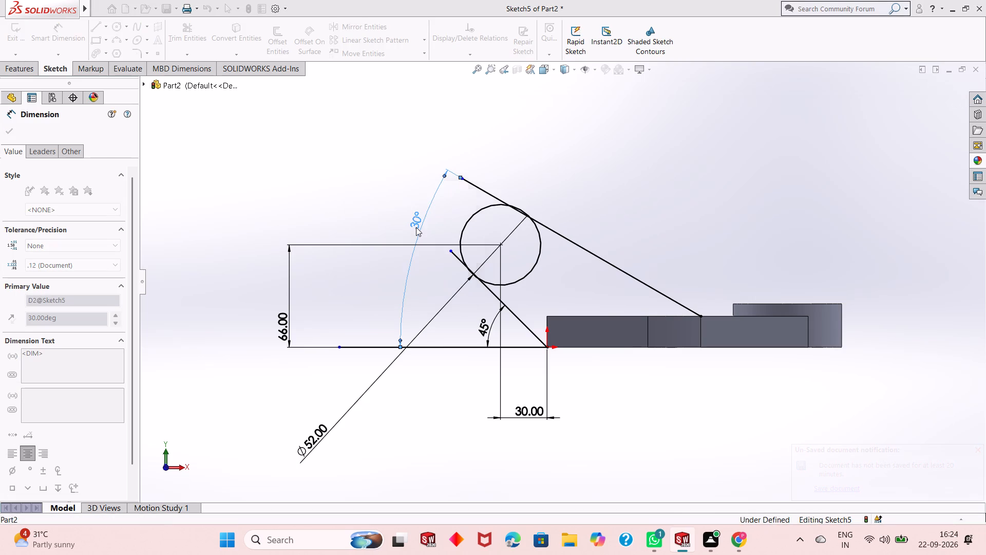
Set the angle between the long upper inclined line and the horizontal line to 30.5 degrees.
{"action": "scroll", "coordinate": [567, 199], "scroll_direction": "down", "scroll_amount": 2}
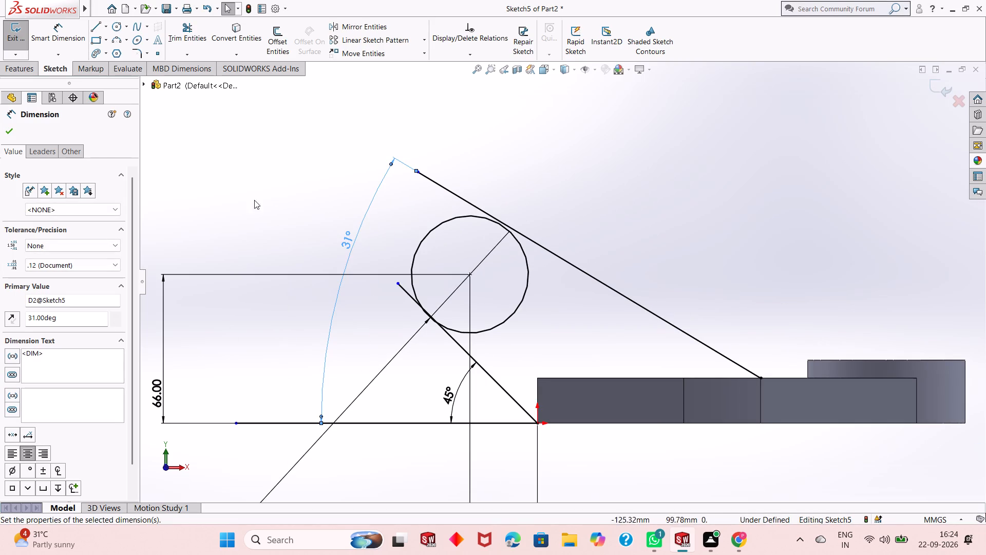
{"action": "double_click", "coordinate": [348, 246]}
{"action": "type", "text": "30.5"}
{"action": "key", "text": "Return"}
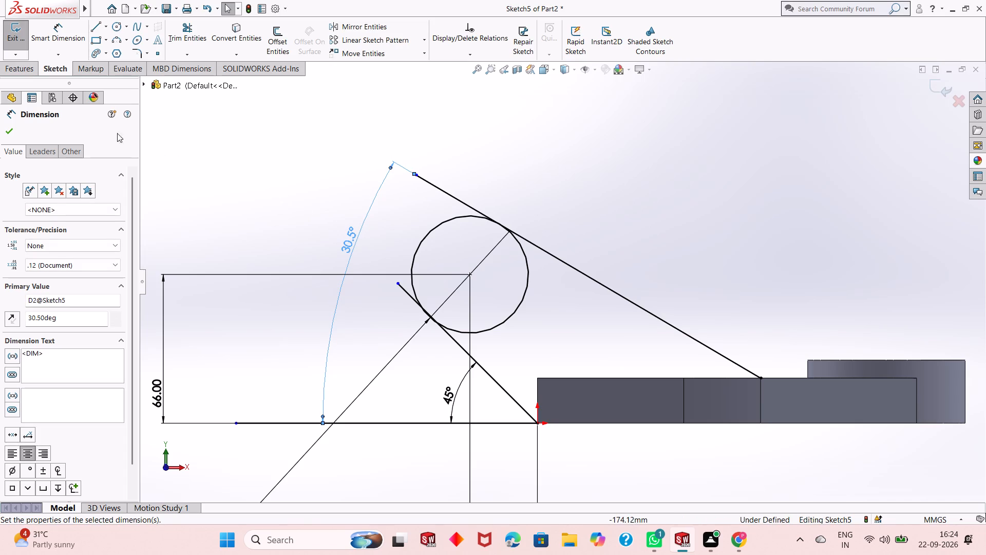
{"action": "left_click", "coordinate": [13, 127]}
Trim both inclined lines' ends beyond the circle and the circle's inner arc, leaving only the rounded outer end.
{"action": "scroll", "coordinate": [497, 236], "scroll_direction": "down", "scroll_amount": 11}
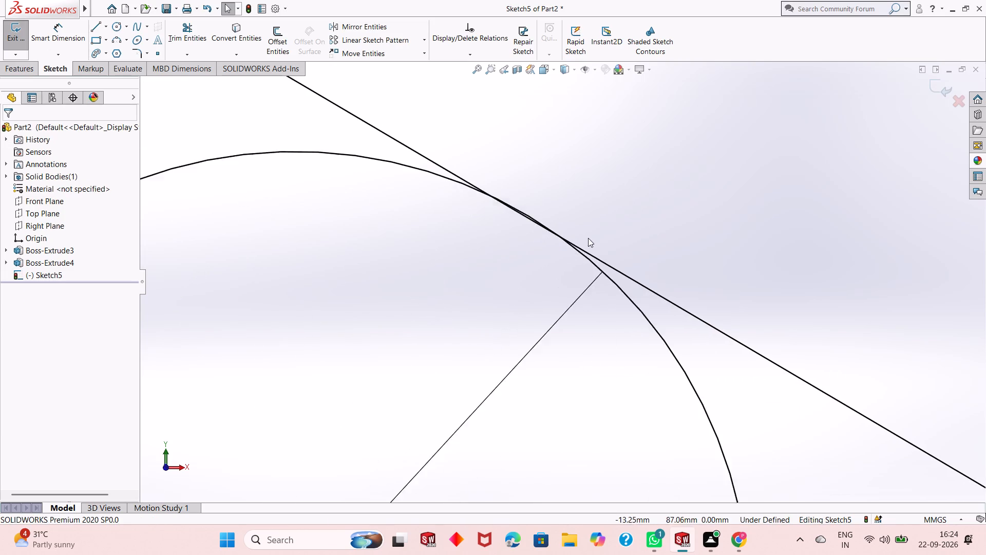
{"action": "scroll", "coordinate": [588, 238], "scroll_direction": "down", "scroll_amount": 5}
{"action": "scroll", "coordinate": [545, 258], "scroll_direction": "down", "scroll_amount": 3}
{"action": "scroll", "coordinate": [487, 256], "scroll_direction": "up", "scroll_amount": 2}
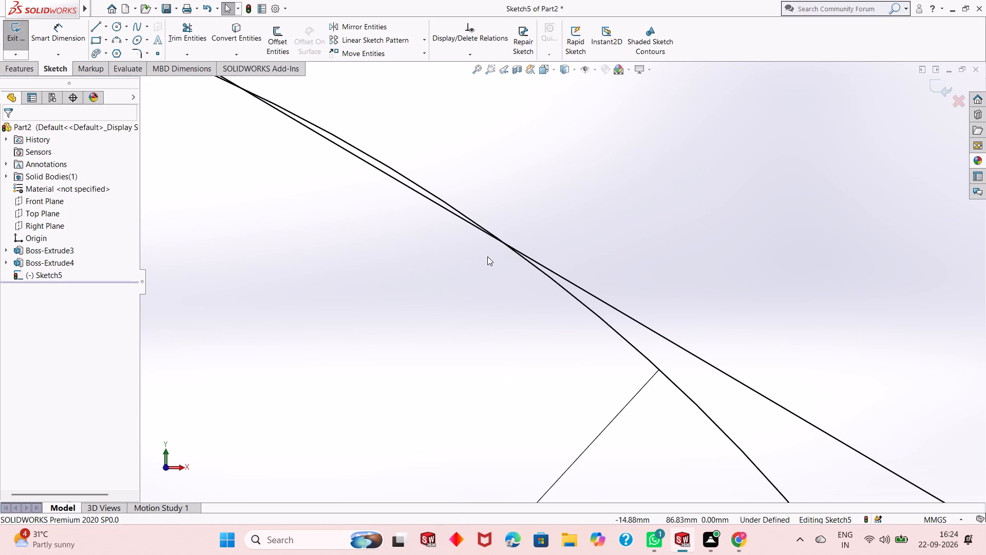
{"action": "scroll", "coordinate": [487, 256], "scroll_direction": "up", "scroll_amount": 20}
{"action": "scroll", "coordinate": [487, 256], "scroll_direction": "up", "scroll_amount": 1}
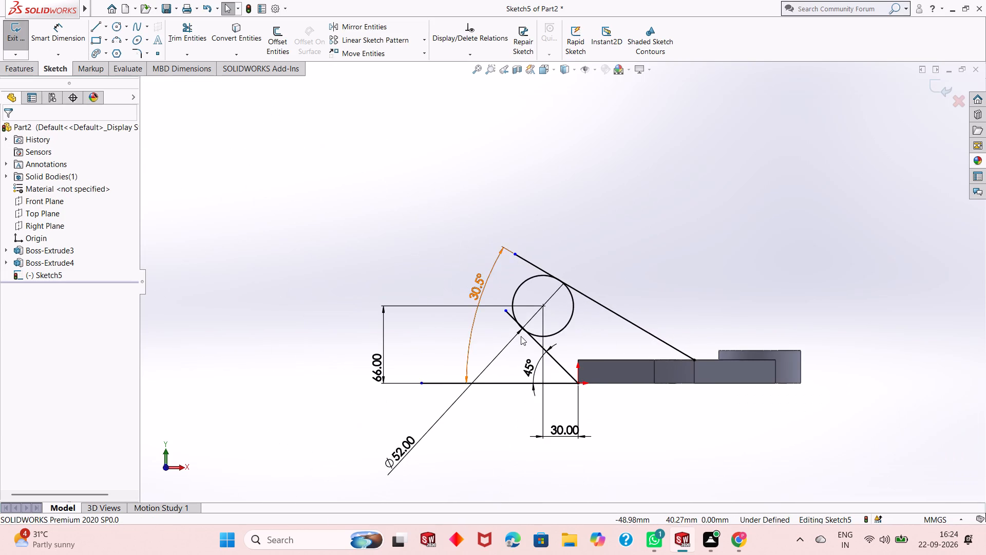
{"action": "scroll", "coordinate": [521, 337], "scroll_direction": "up", "scroll_amount": 2}
{"action": "scroll", "coordinate": [579, 323], "scroll_direction": "down", "scroll_amount": 1}
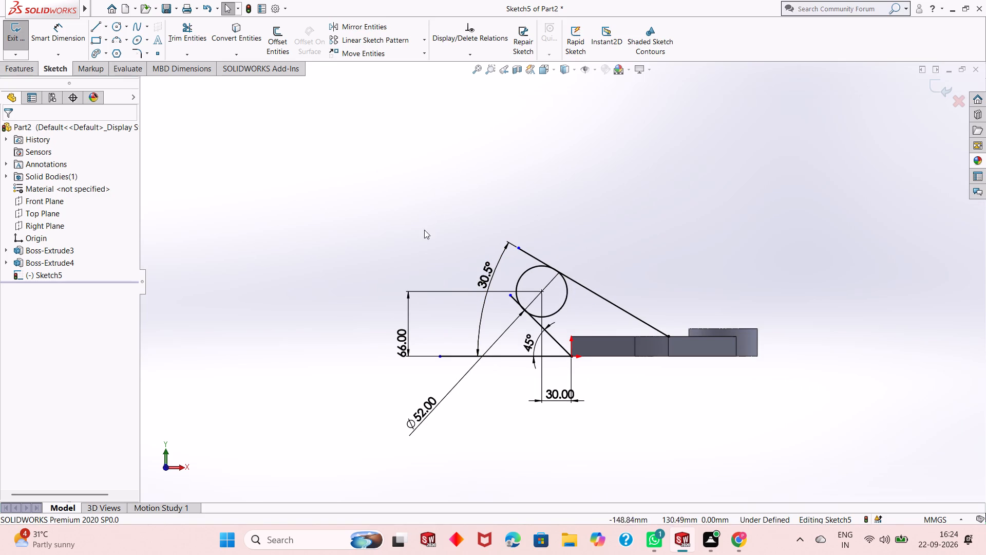
{"action": "left_click", "coordinate": [180, 25]}
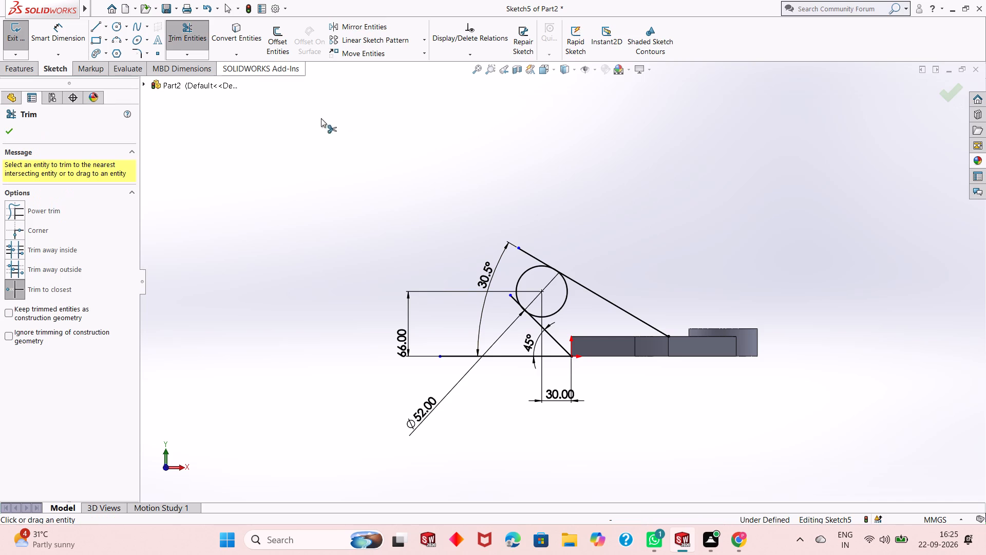
{"action": "left_click", "coordinate": [530, 256]}
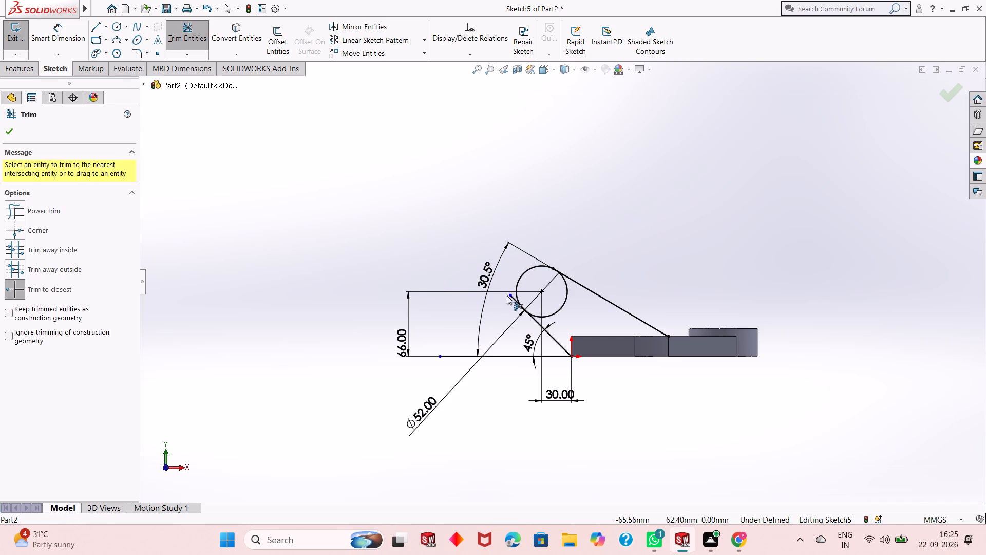
{"action": "left_click", "coordinate": [514, 301]}
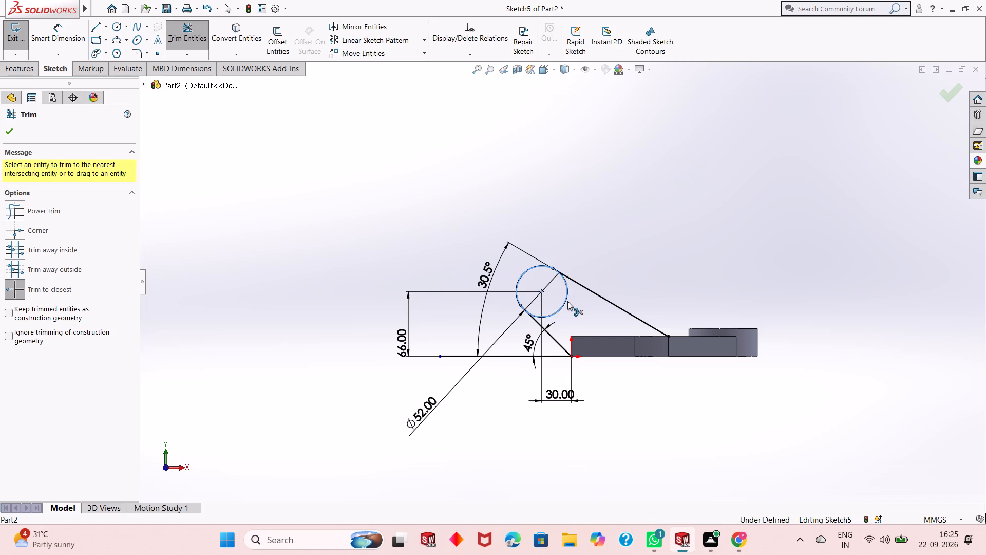
{"action": "left_click", "coordinate": [567, 301]}
{"action": "right_click", "coordinate": [597, 261]}
{"action": "left_click", "coordinate": [623, 293]}
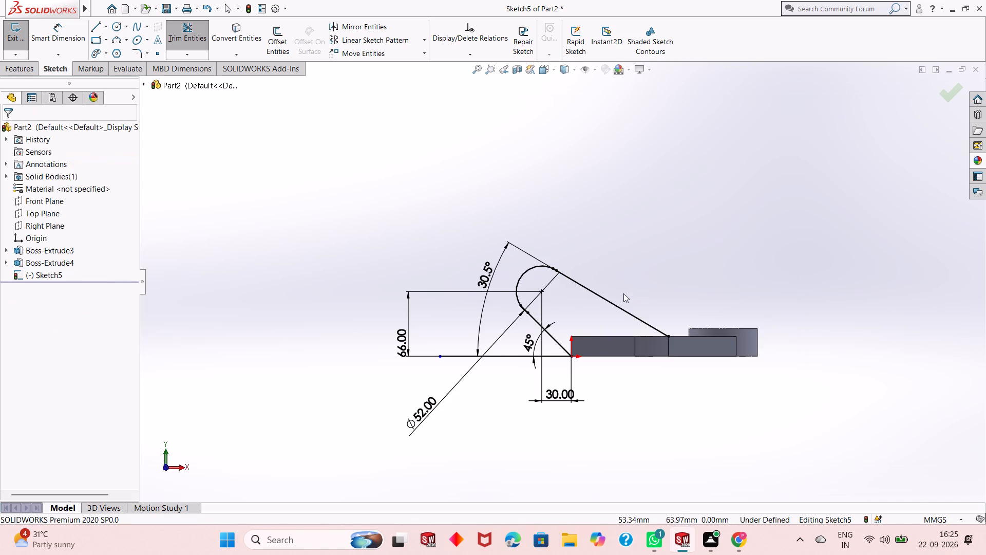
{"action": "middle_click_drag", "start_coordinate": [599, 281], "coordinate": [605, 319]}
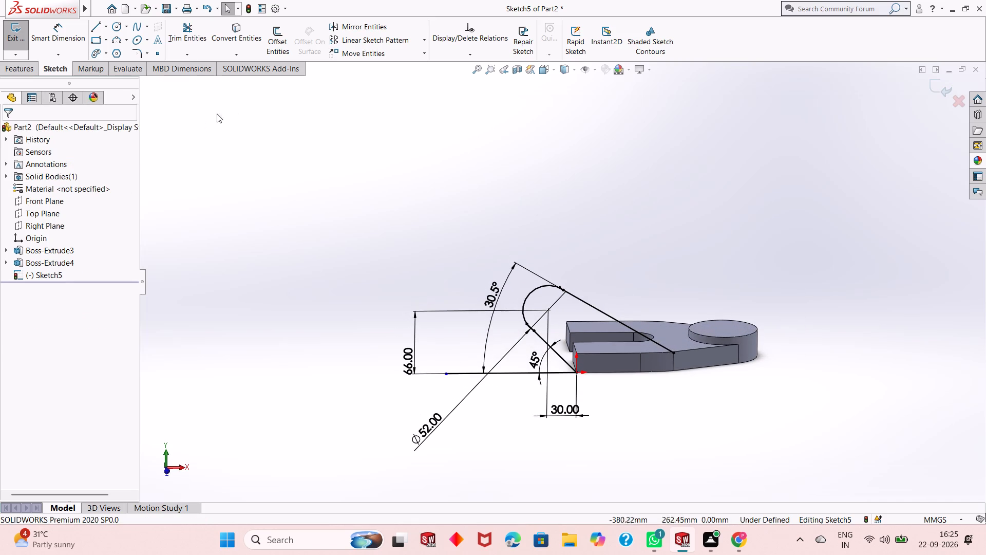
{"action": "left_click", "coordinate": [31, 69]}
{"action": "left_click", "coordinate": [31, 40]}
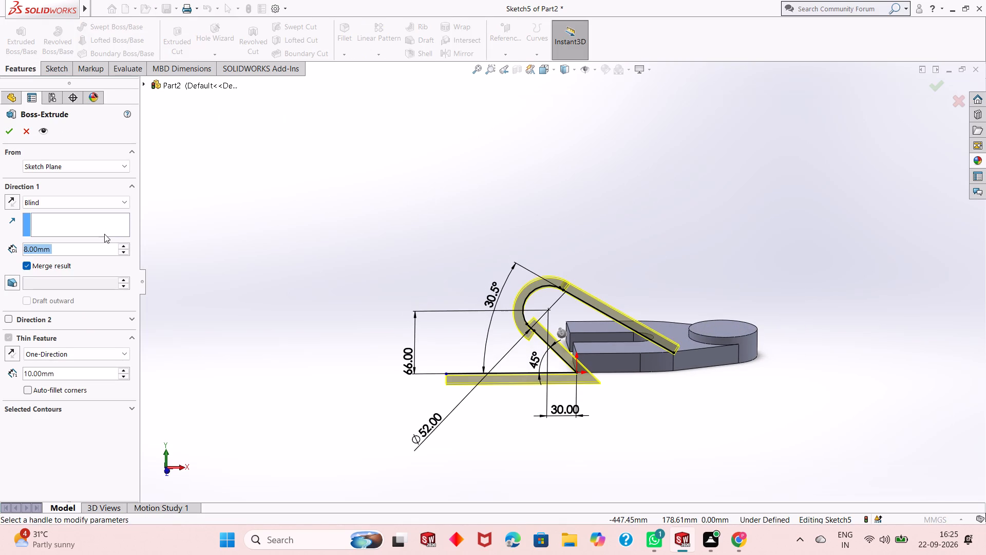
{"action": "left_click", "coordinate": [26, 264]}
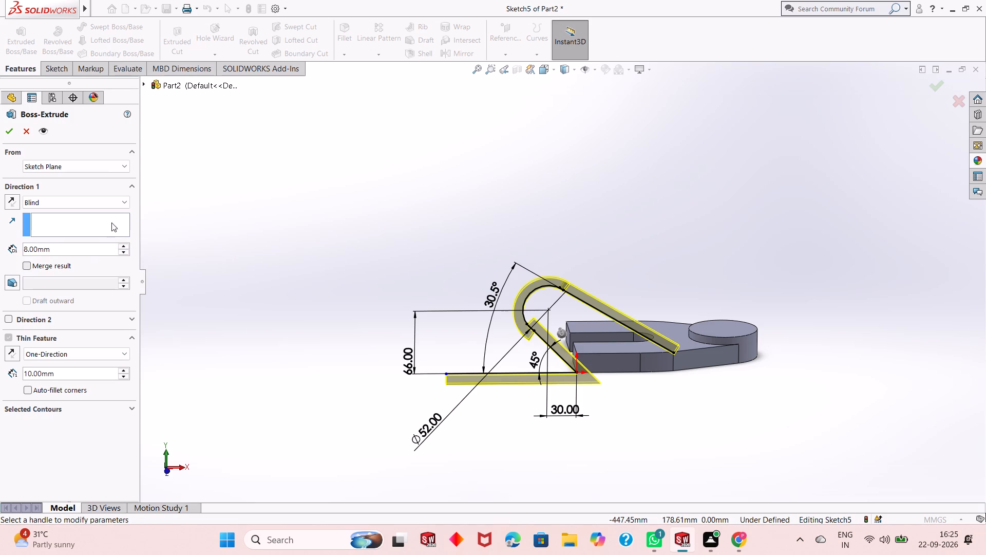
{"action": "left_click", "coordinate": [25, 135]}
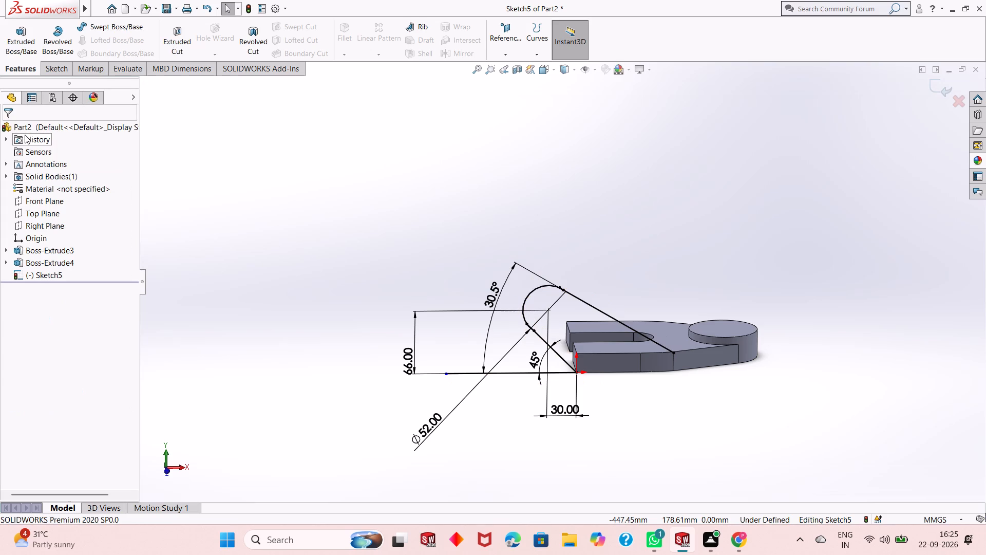
Delete the horizontal reference line from the arm sketch along with its associated angle dimensions.
{"action": "left_click", "coordinate": [516, 373]}
{"action": "key", "text": "Delete"}
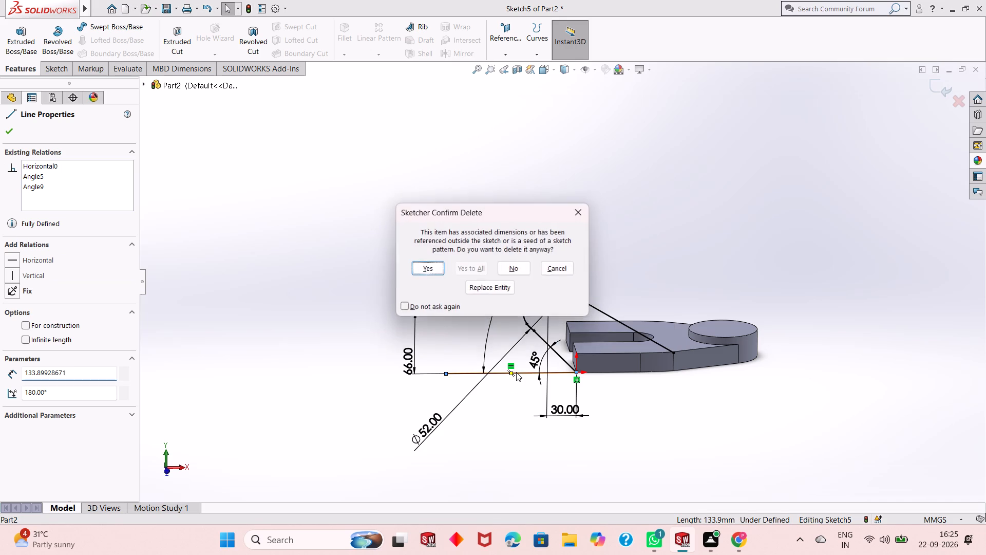
{"action": "left_click", "coordinate": [417, 263]}
{"action": "scroll", "coordinate": [634, 368], "scroll_direction": "down", "scroll_amount": 2}
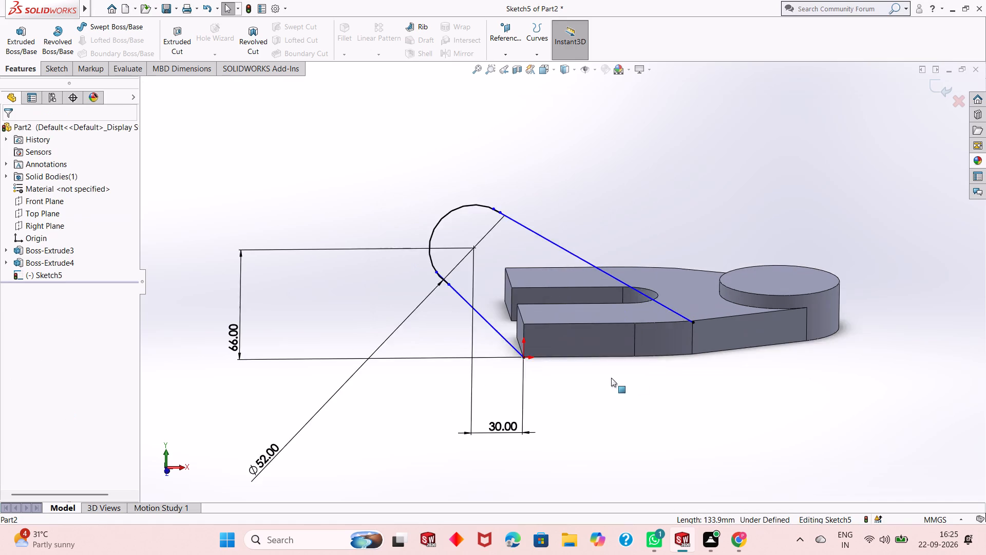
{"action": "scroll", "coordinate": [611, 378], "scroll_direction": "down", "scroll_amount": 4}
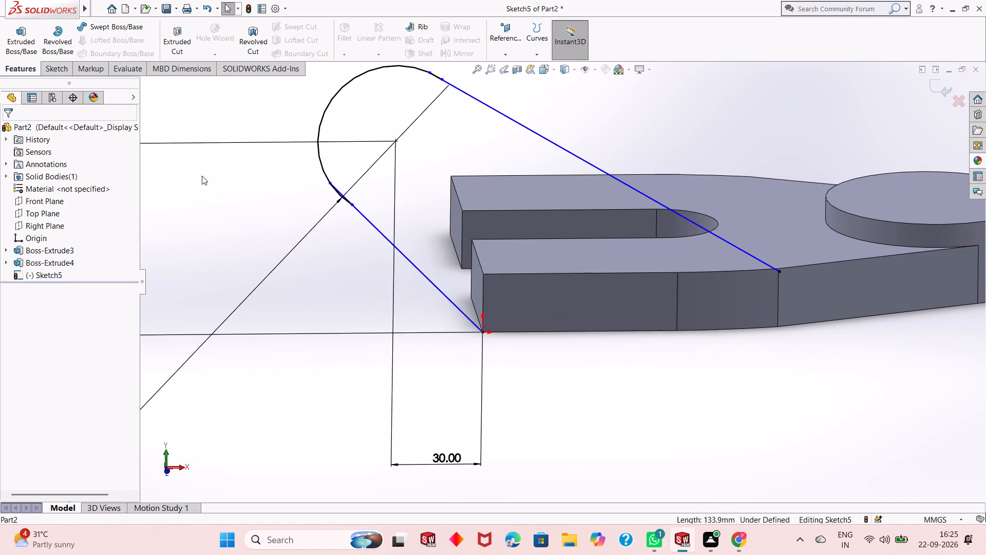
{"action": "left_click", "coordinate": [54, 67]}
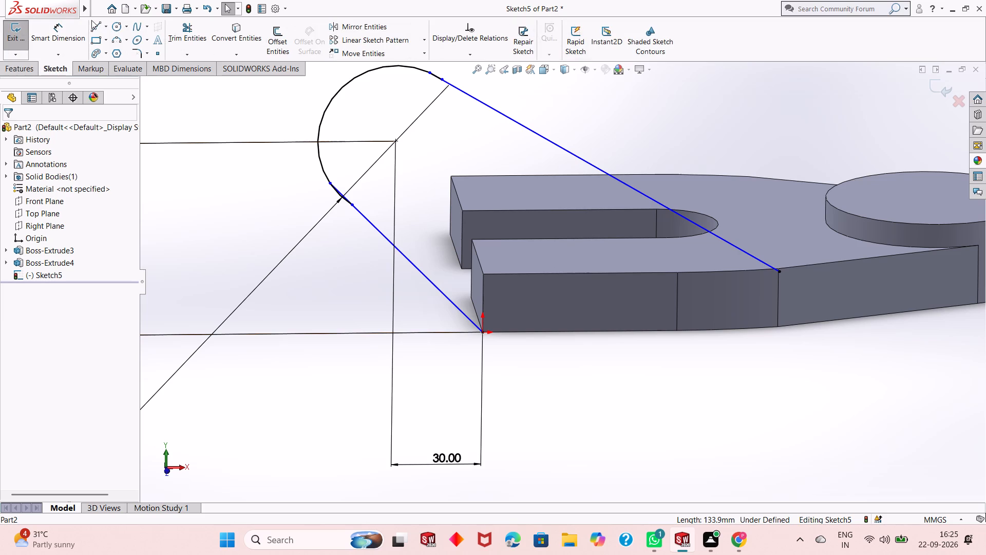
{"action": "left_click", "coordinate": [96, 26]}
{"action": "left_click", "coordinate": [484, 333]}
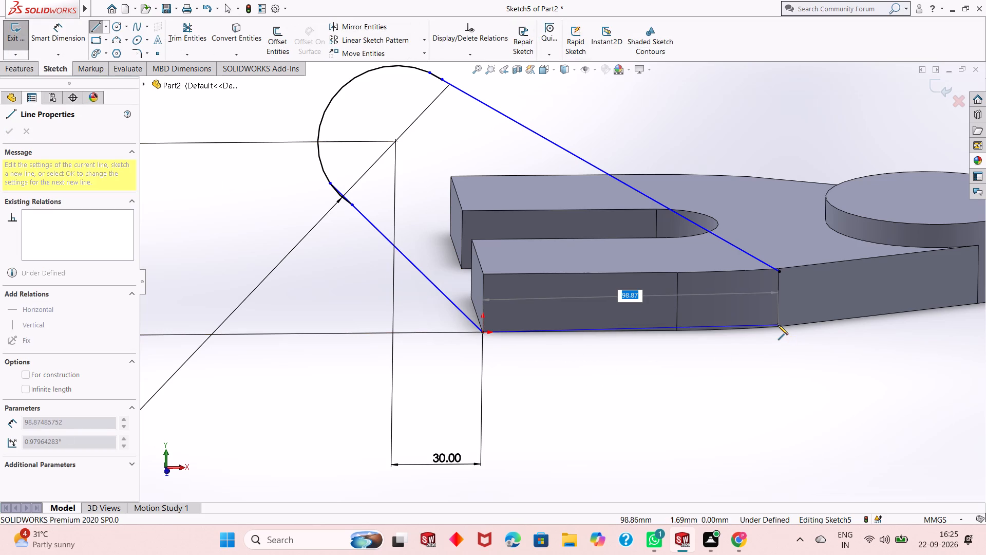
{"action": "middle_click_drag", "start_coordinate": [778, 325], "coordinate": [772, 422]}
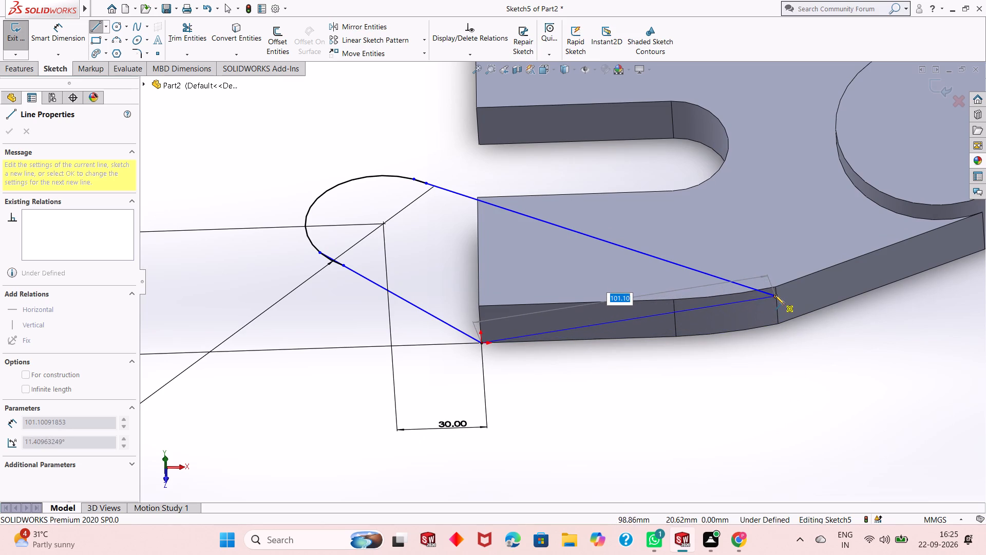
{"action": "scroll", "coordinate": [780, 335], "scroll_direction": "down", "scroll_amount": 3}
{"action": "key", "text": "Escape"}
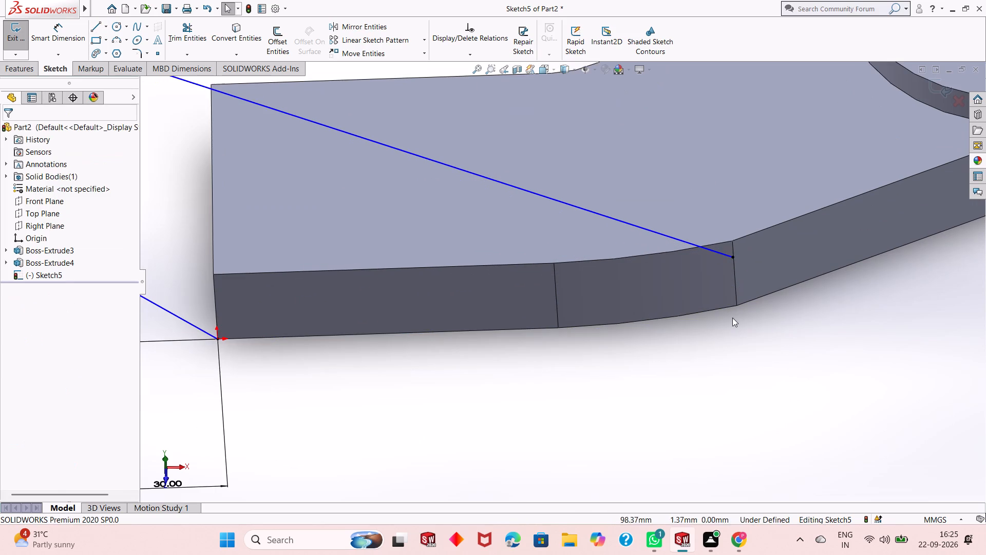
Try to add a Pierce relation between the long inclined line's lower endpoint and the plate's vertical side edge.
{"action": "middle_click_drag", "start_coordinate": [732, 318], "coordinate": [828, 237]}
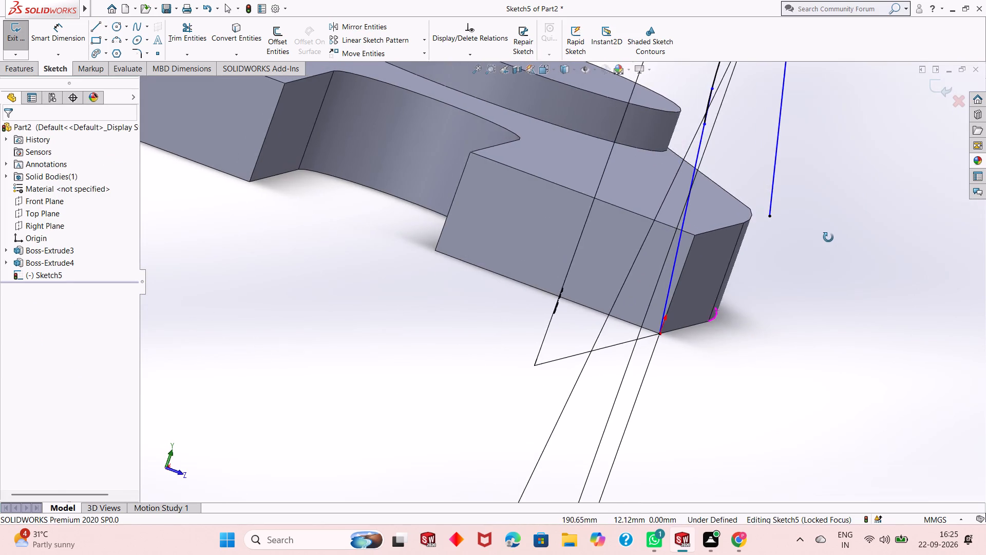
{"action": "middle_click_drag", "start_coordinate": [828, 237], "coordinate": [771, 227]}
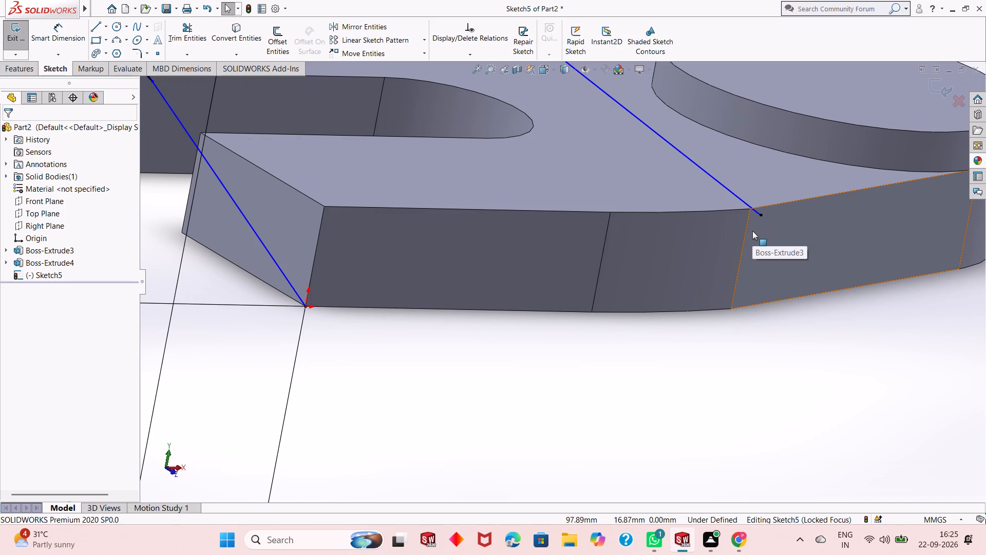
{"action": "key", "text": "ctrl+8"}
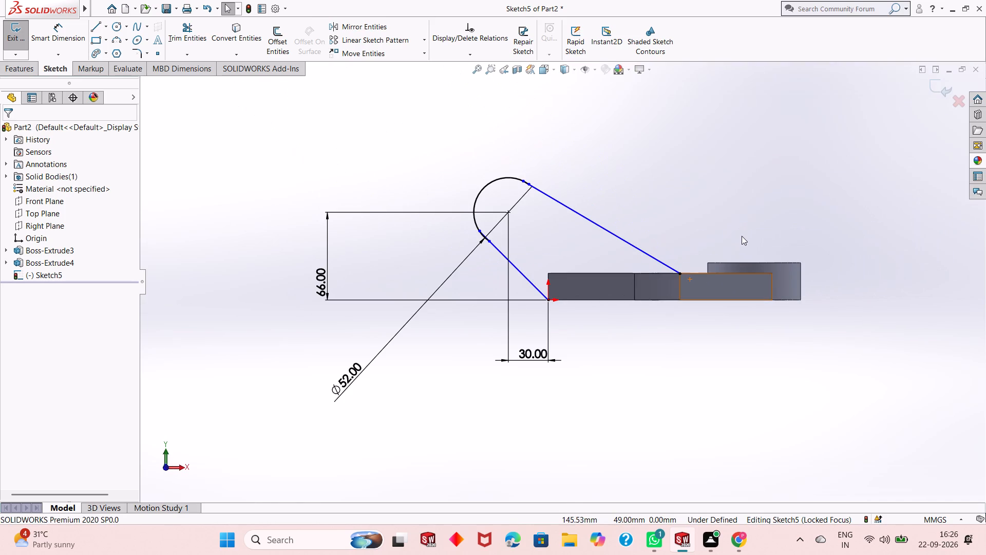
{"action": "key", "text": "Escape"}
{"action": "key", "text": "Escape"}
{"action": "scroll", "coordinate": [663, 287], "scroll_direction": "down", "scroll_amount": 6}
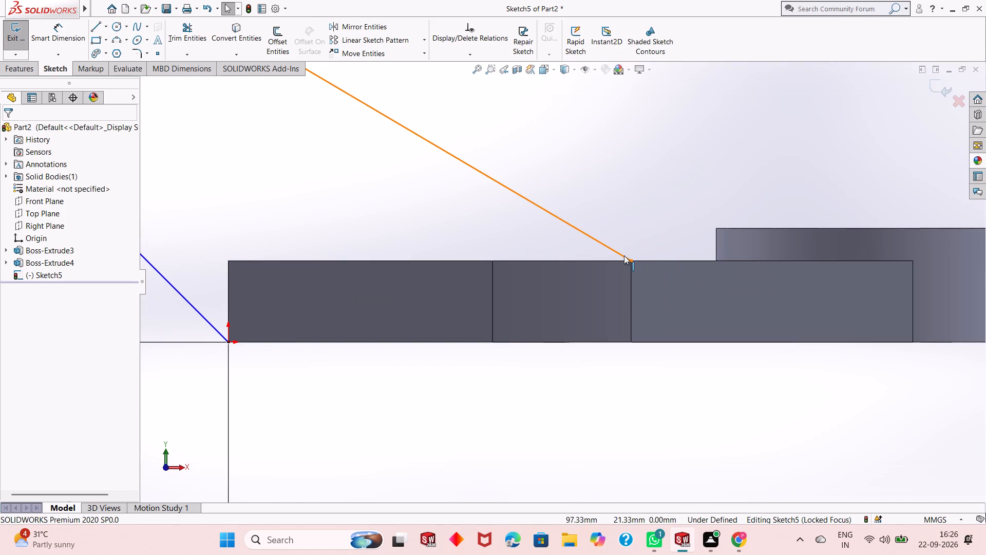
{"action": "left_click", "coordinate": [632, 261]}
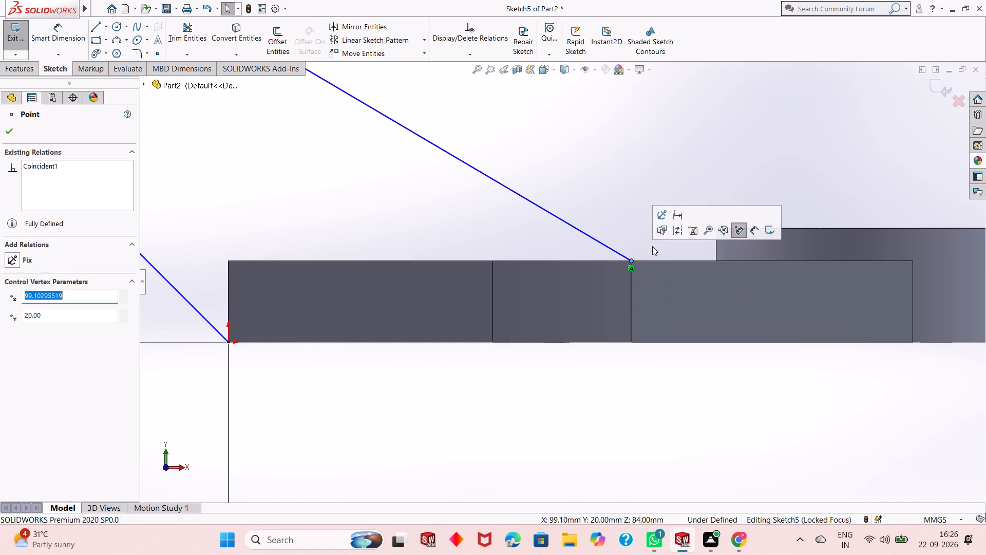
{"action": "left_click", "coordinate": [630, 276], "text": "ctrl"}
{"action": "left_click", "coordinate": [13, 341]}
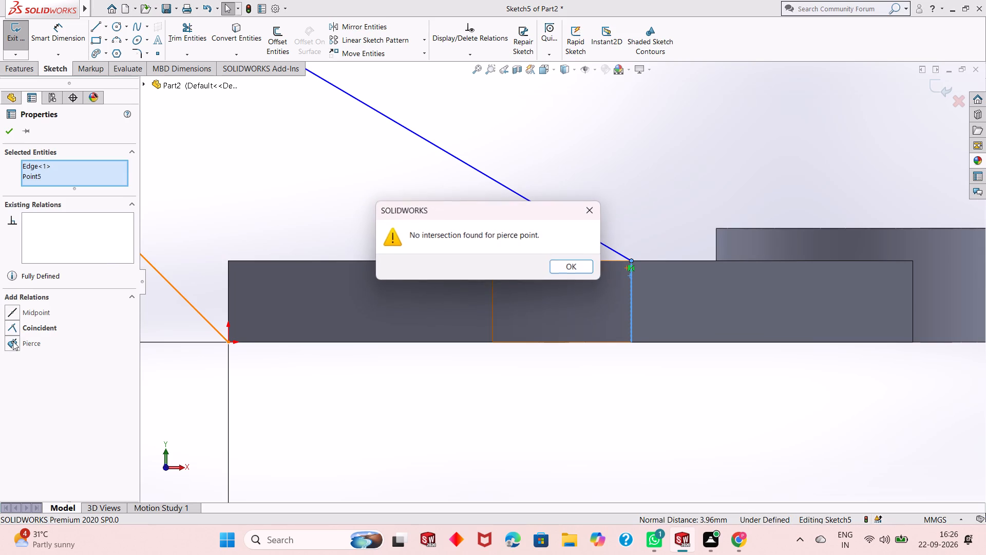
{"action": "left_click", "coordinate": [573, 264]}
Examine from several angles how the arm sketch and its long line's endpoint sit relative to the plate's side edge.
{"action": "middle_click_drag", "start_coordinate": [583, 304], "coordinate": [610, 285]}
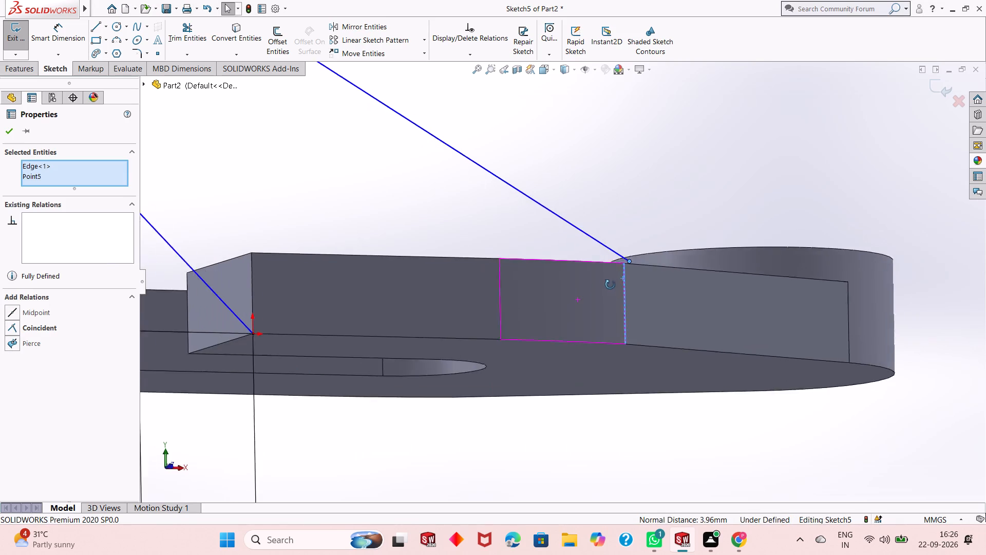
{"action": "middle_click_drag", "start_coordinate": [610, 285], "coordinate": [644, 327]}
{"action": "key", "text": "Escape"}
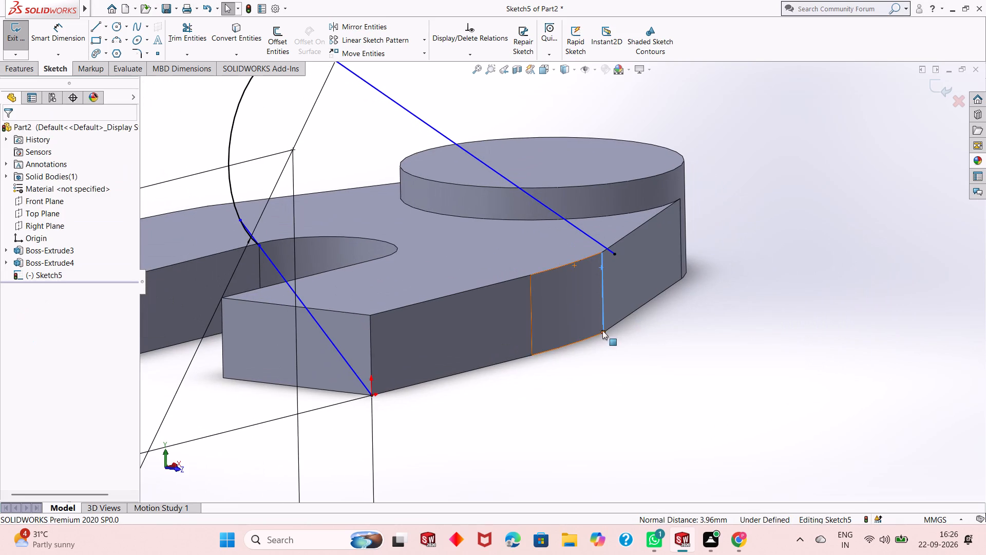
{"action": "middle_click_drag", "start_coordinate": [602, 330], "coordinate": [618, 396]}
{"action": "middle_click_drag", "start_coordinate": [577, 361], "coordinate": [578, 295]}
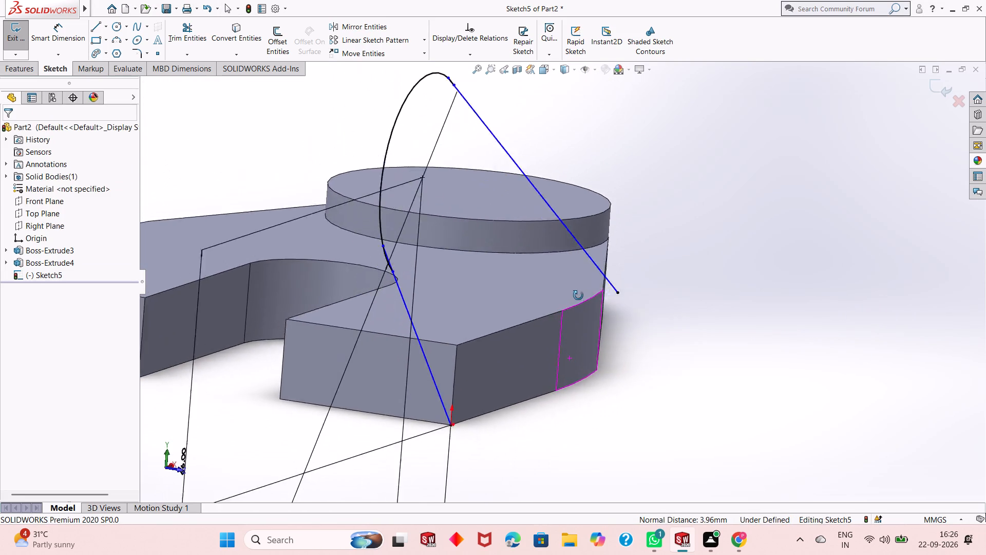
{"action": "middle_click_drag", "start_coordinate": [578, 295], "coordinate": [594, 332]}
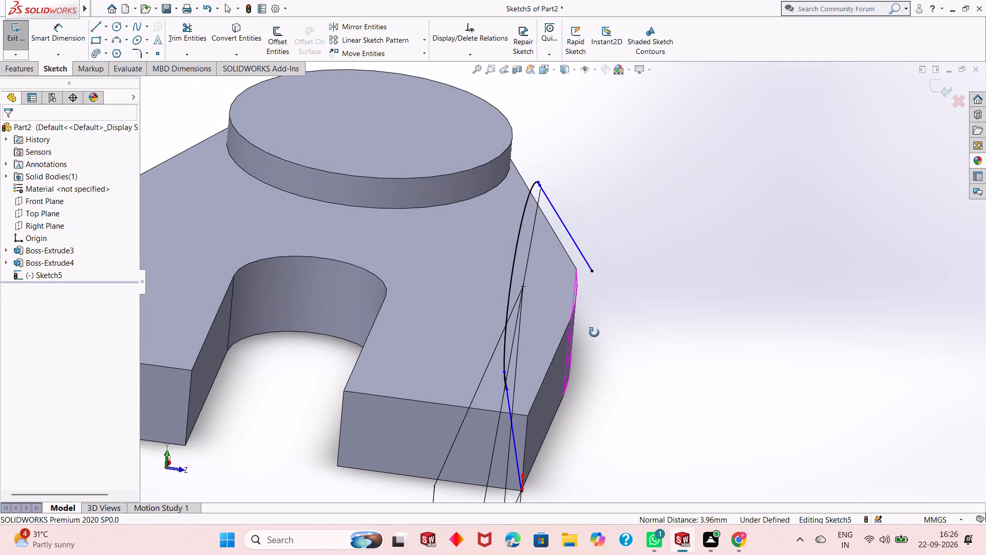
{"action": "middle_click_drag", "start_coordinate": [594, 332], "coordinate": [611, 345]}
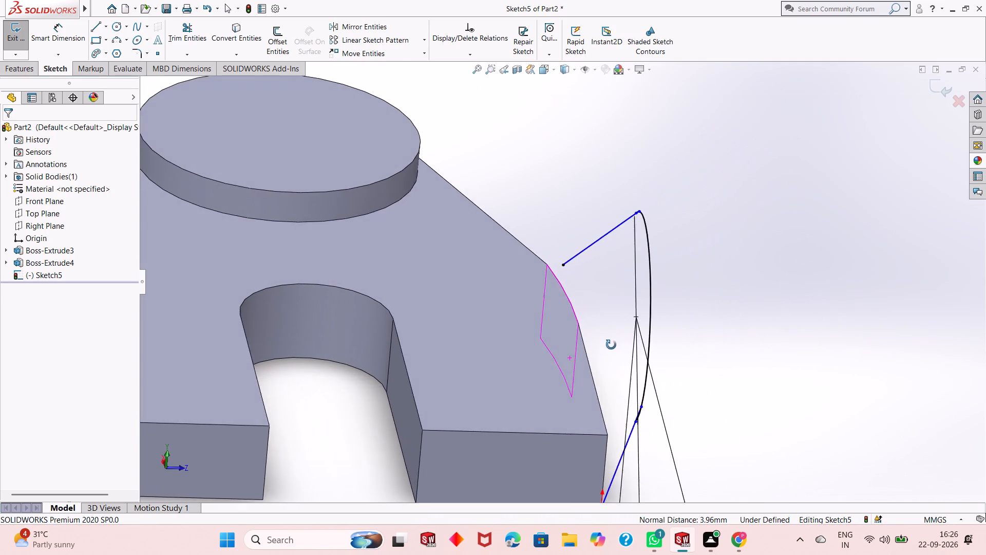
{"action": "middle_click_drag", "start_coordinate": [611, 345], "coordinate": [599, 347]}
{"action": "scroll", "coordinate": [599, 347], "scroll_direction": "up", "scroll_amount": 1}
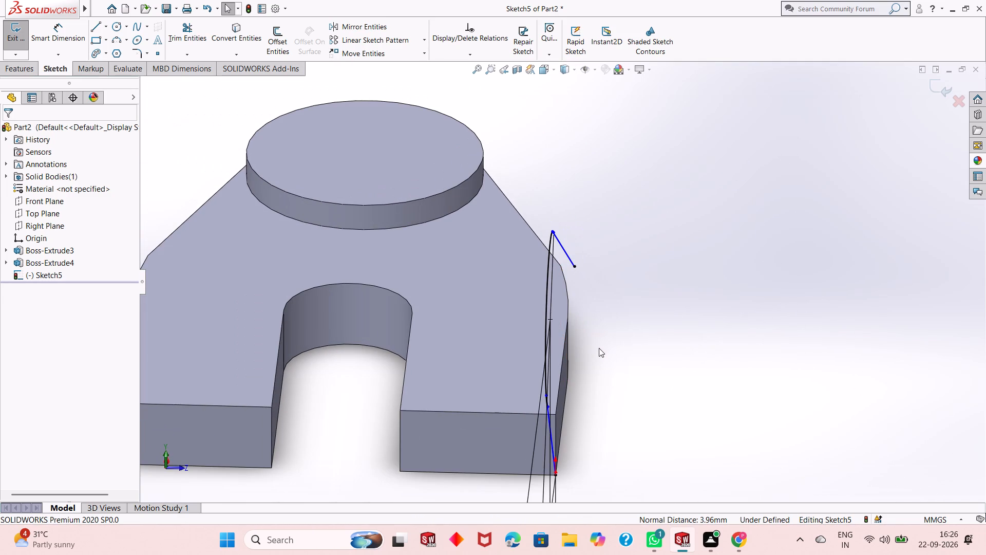
{"action": "middle_click_drag", "start_coordinate": [589, 409], "coordinate": [589, 388]}
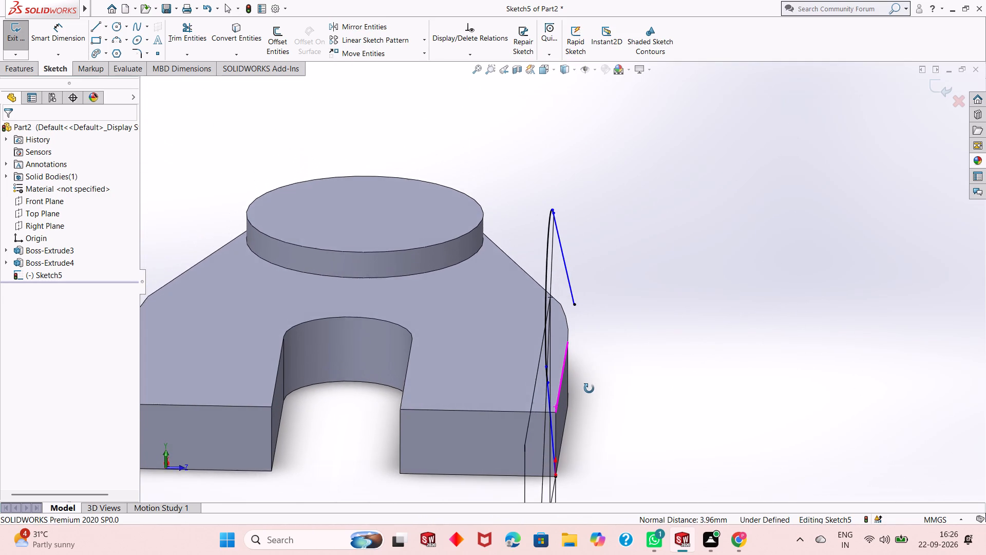
{"action": "middle_click_drag", "start_coordinate": [589, 388], "coordinate": [580, 393]}
{"action": "middle_click_drag", "start_coordinate": [580, 393], "coordinate": [585, 437]}
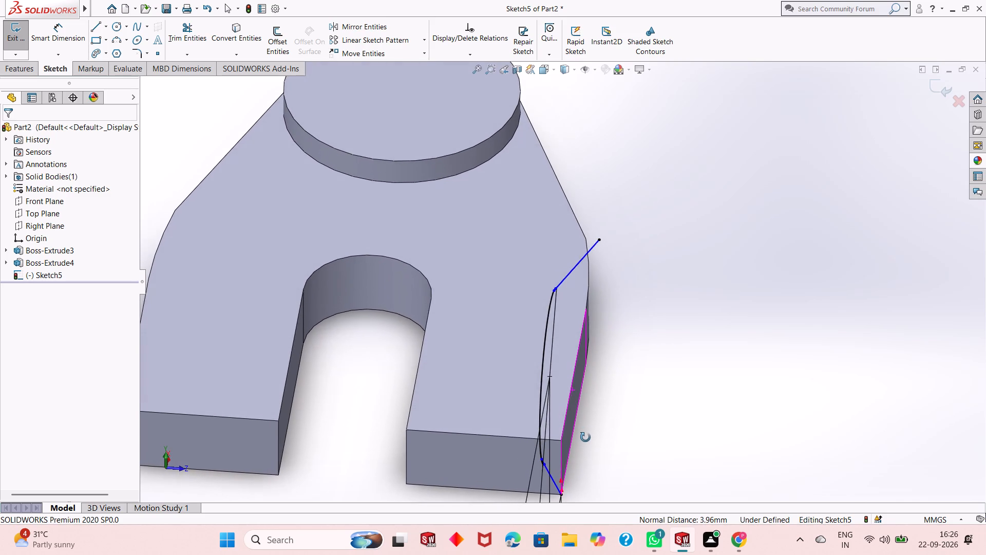
{"action": "middle_click_drag", "start_coordinate": [585, 437], "coordinate": [535, 338]}
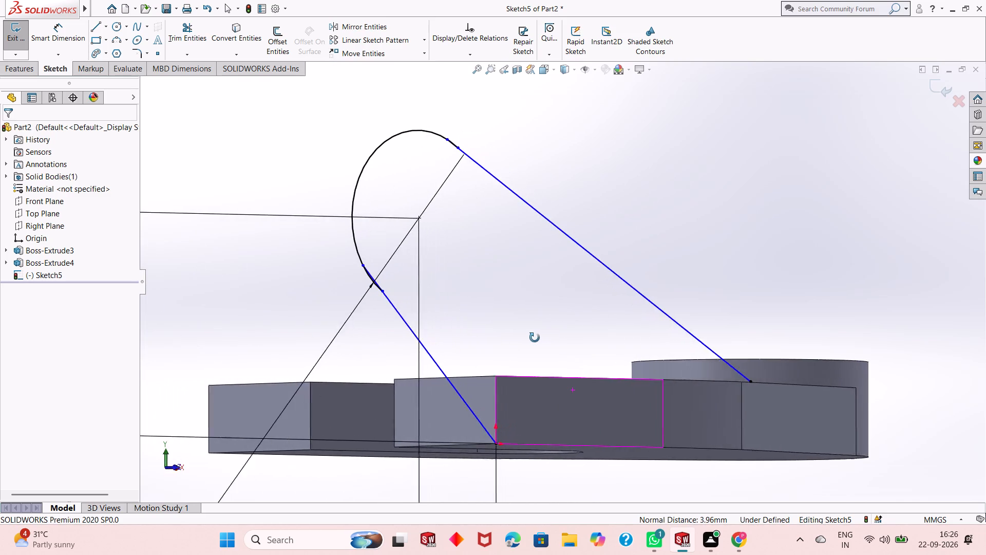
{"action": "middle_click_drag", "start_coordinate": [535, 338], "coordinate": [508, 364]}
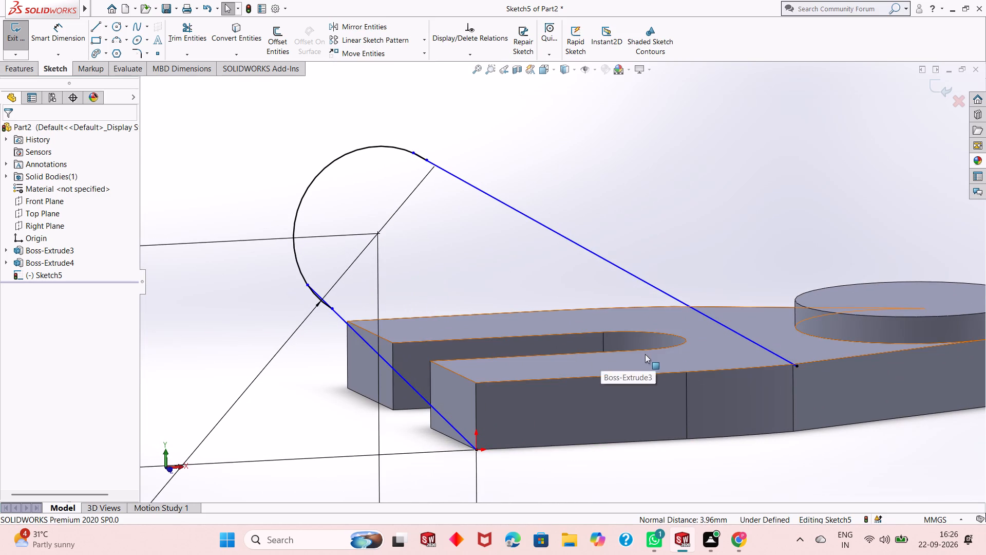
{"action": "middle_click_drag", "start_coordinate": [649, 364], "coordinate": [609, 418]}
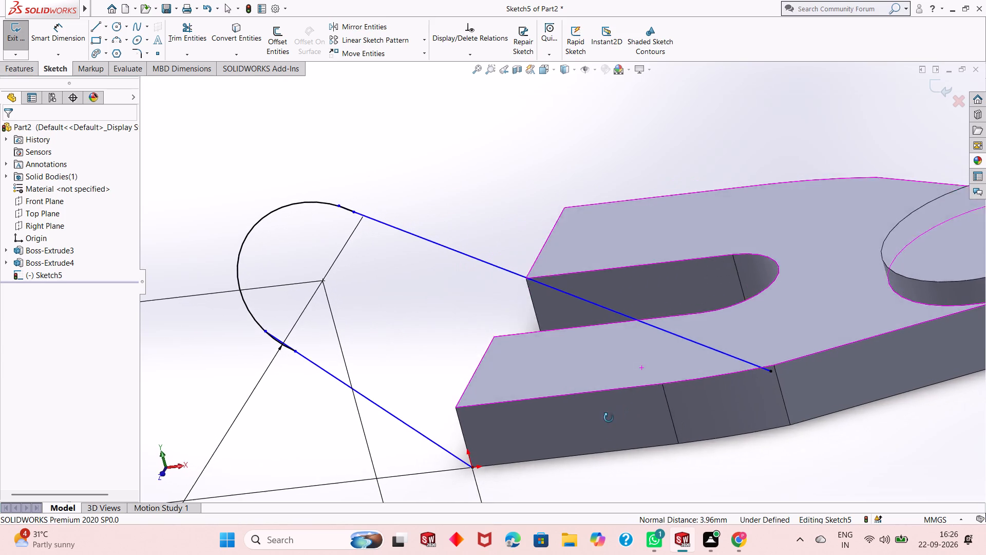
{"action": "middle_click_drag", "start_coordinate": [609, 418], "coordinate": [628, 412]}
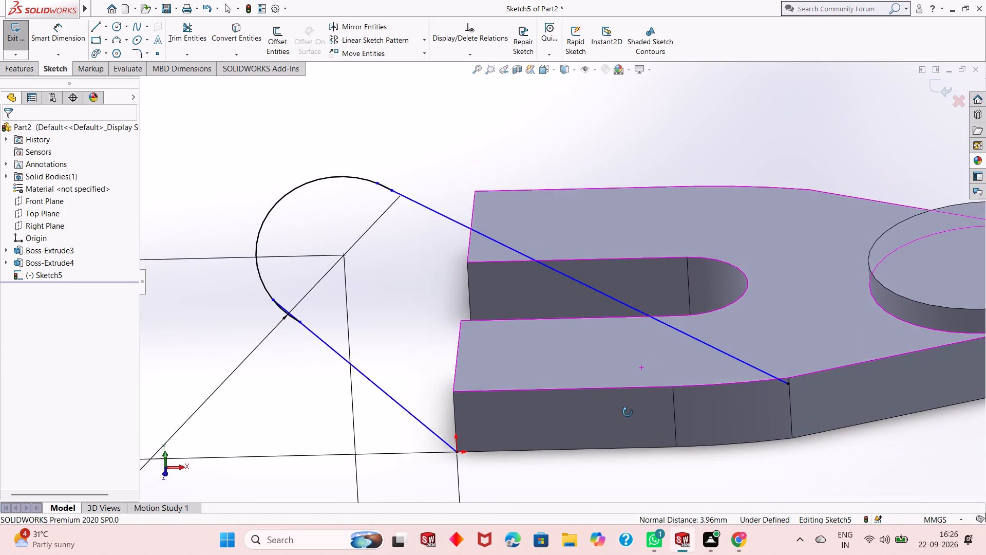
{"action": "middle_click_drag", "start_coordinate": [628, 412], "coordinate": [631, 406]}
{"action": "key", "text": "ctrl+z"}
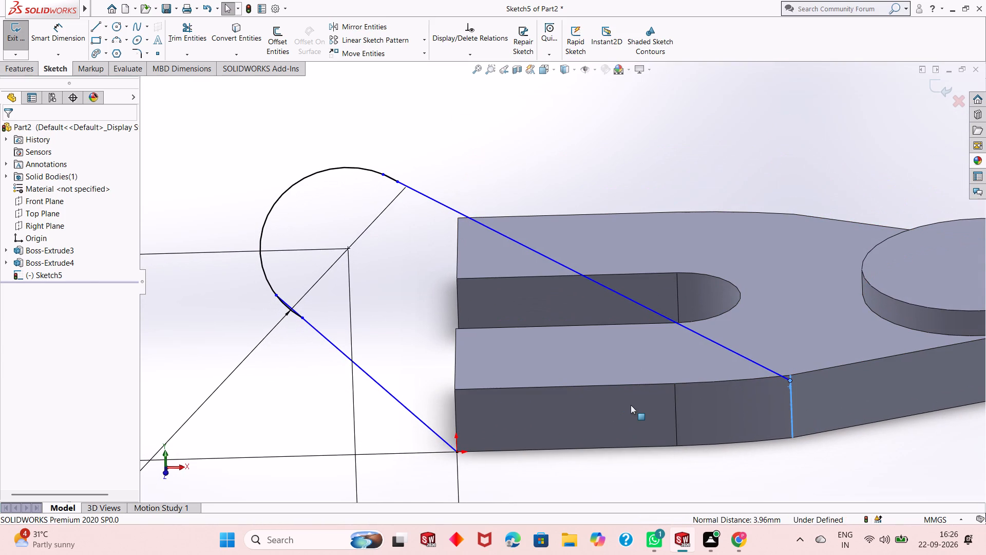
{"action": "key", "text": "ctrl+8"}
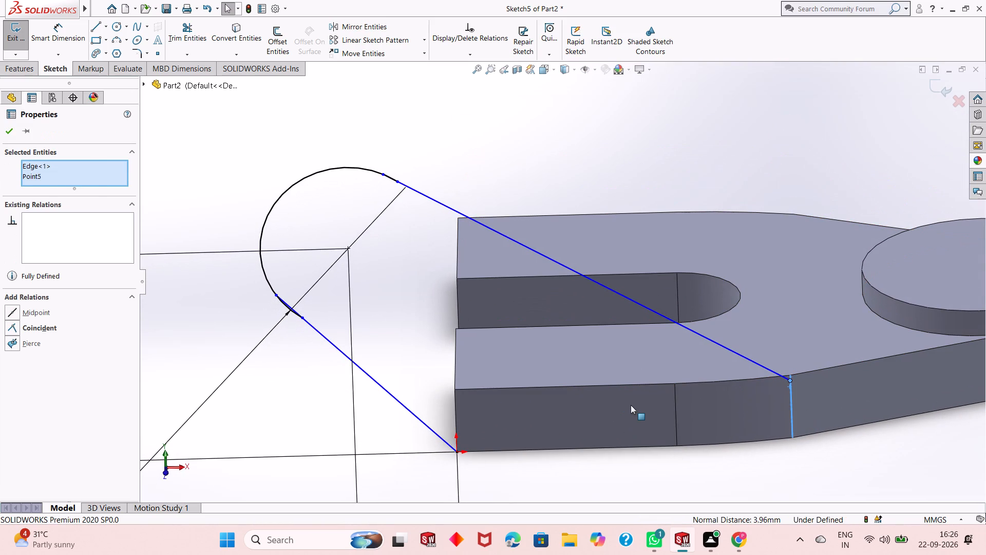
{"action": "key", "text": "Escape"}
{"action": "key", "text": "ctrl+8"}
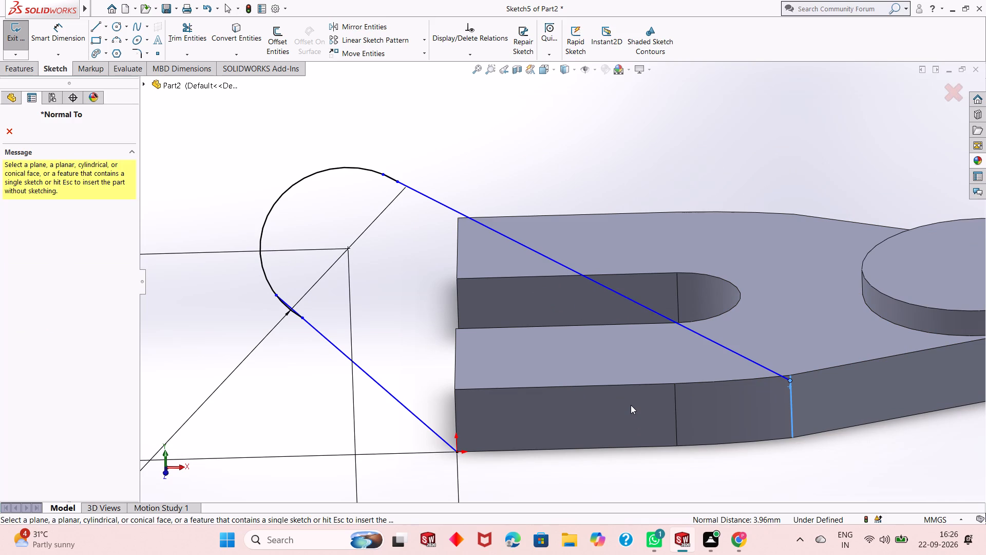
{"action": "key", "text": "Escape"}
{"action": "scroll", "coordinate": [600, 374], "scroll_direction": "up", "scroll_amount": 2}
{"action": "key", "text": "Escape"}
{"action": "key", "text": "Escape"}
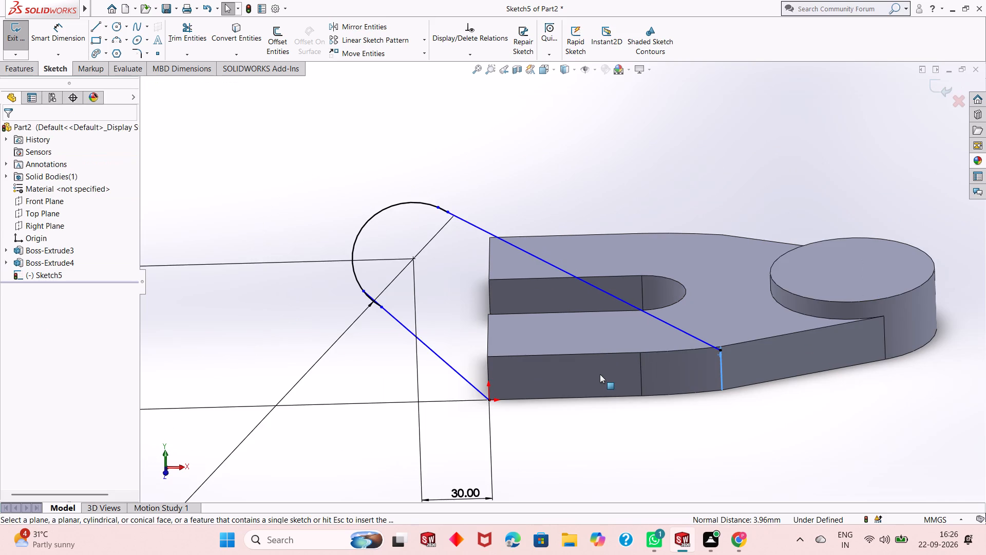
Undo the deletion of the horizontal reference line with its angle dimensions and the trims of the arm's circle and short inclined line.
{"action": "key", "text": "ctrl+z"}
{"action": "key", "text": "ctrl+z"}
{"action": "middle_click_drag", "start_coordinate": [654, 351], "coordinate": [670, 350]}
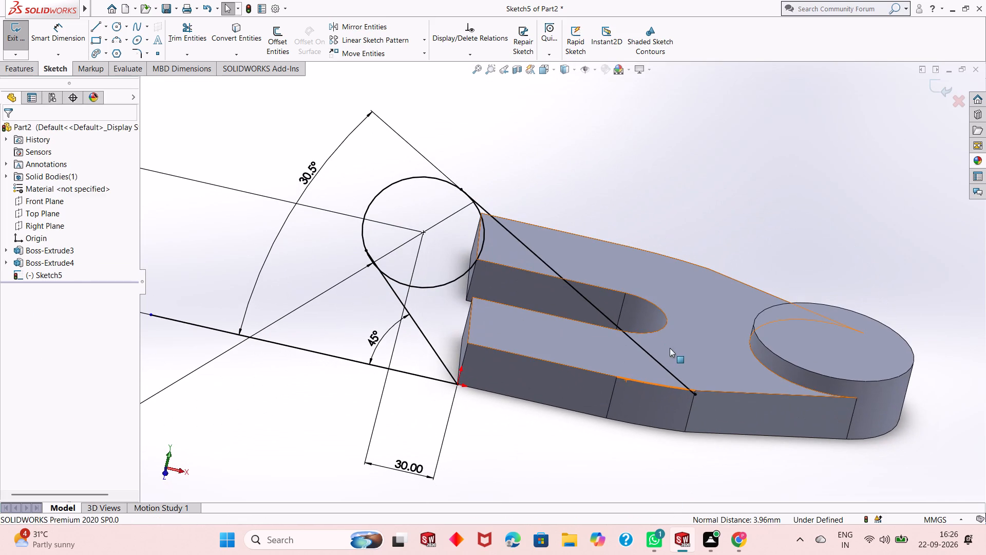
{"action": "middle_click_drag", "start_coordinate": [699, 400], "coordinate": [687, 382]}
{"action": "key", "text": "ctrl+z"}
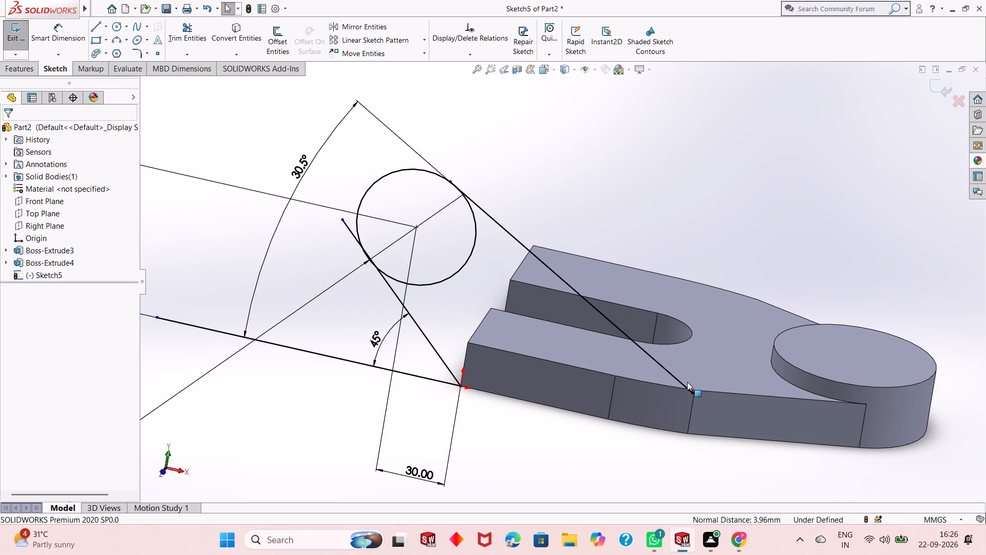
Undo the long line's angle edits, the circle's 30 mm and 66 mm position dimensions, and its 52 mm diameter value.
{"action": "key", "text": "ctrl+z"}
{"action": "key", "text": "ctrl+z"}
{"action": "key", "text": "ctrl+z"}
{"action": "key", "text": "ctrl+z"}
{"action": "key", "text": "ctrl+z"}
{"action": "key", "text": "ctrl+z"}
{"action": "key", "text": "ctrl+z"}
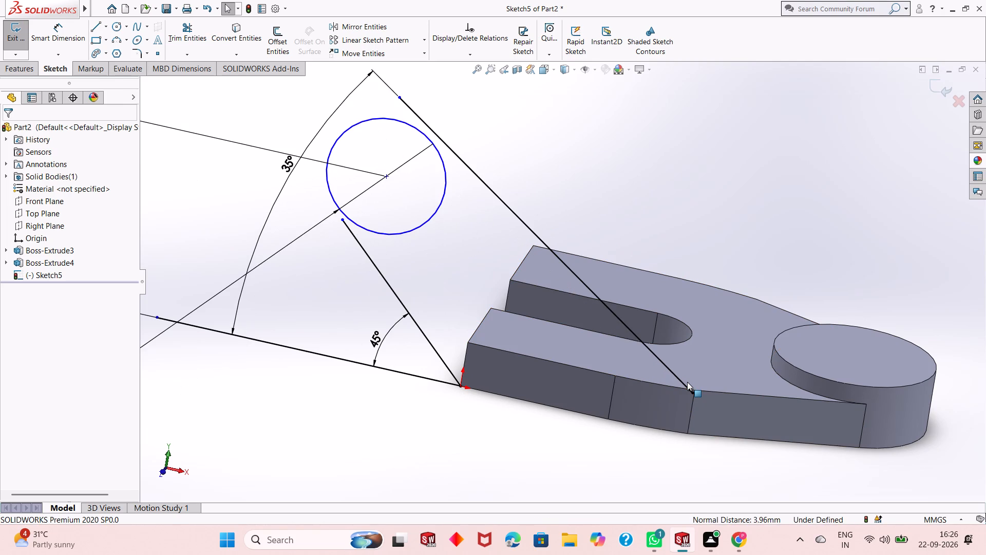
{"action": "key", "text": "ctrl+z"}
{"action": "key", "text": "ctrl+z"}
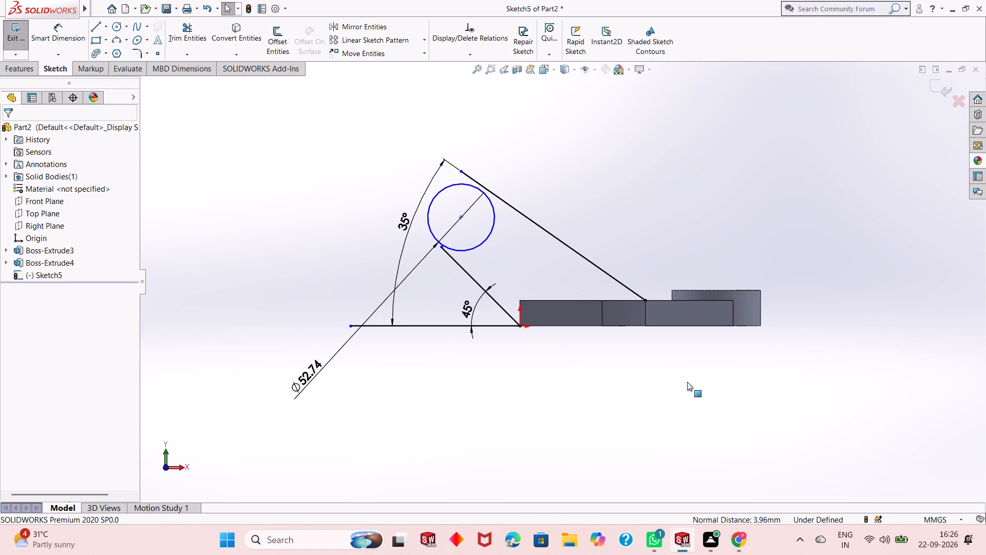
Undo the circle with its diameter dimension and the long inclined line with its angle dimension.
{"action": "key", "text": "ctrl+z"}
{"action": "key", "text": "ctrl+z"}
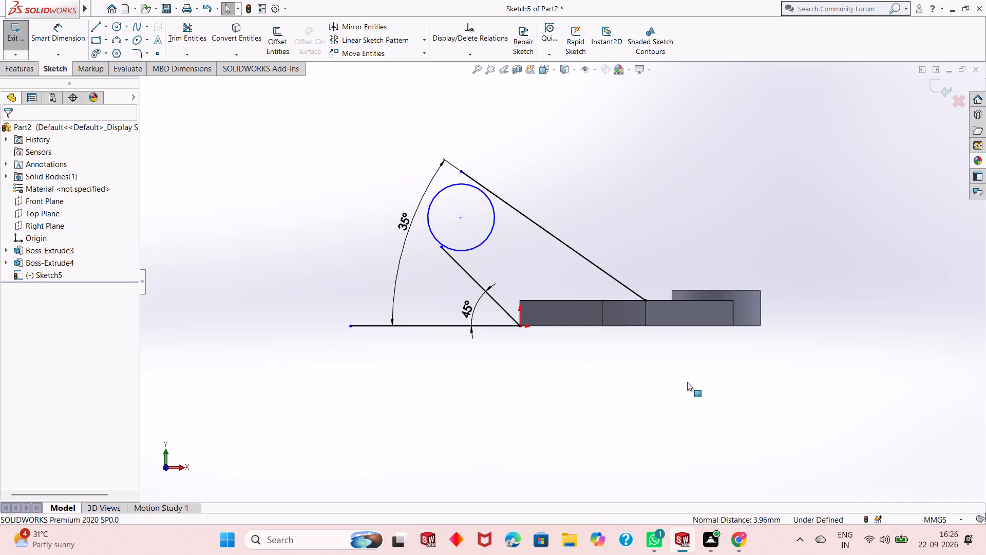
{"action": "key", "text": "ctrl+z"}
{"action": "key", "text": "ctrl+z"}
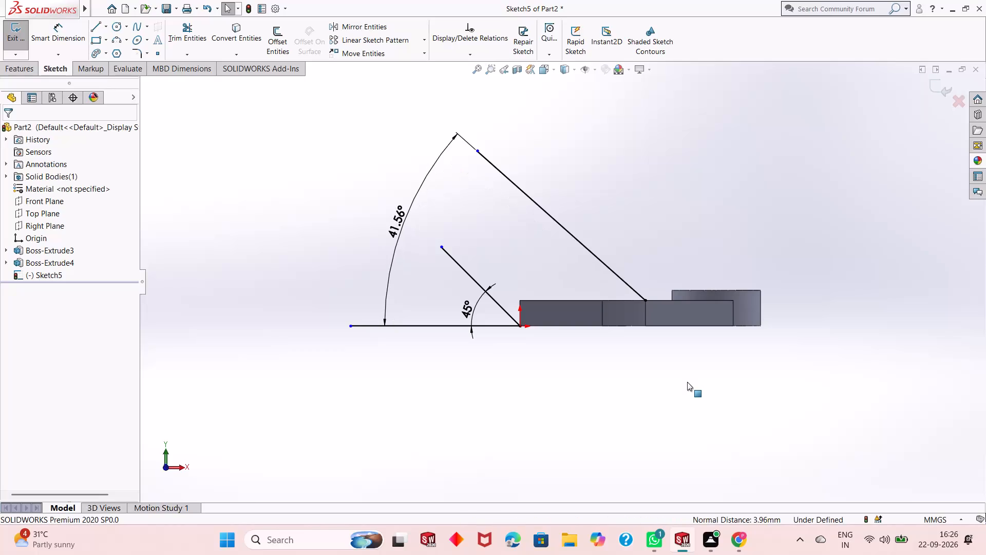
{"action": "key", "text": "ctrl+z"}
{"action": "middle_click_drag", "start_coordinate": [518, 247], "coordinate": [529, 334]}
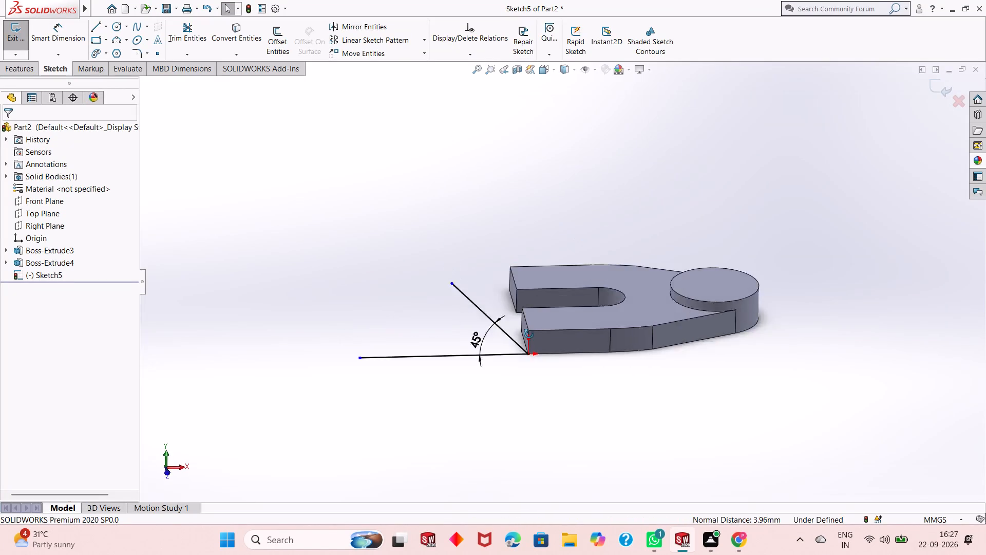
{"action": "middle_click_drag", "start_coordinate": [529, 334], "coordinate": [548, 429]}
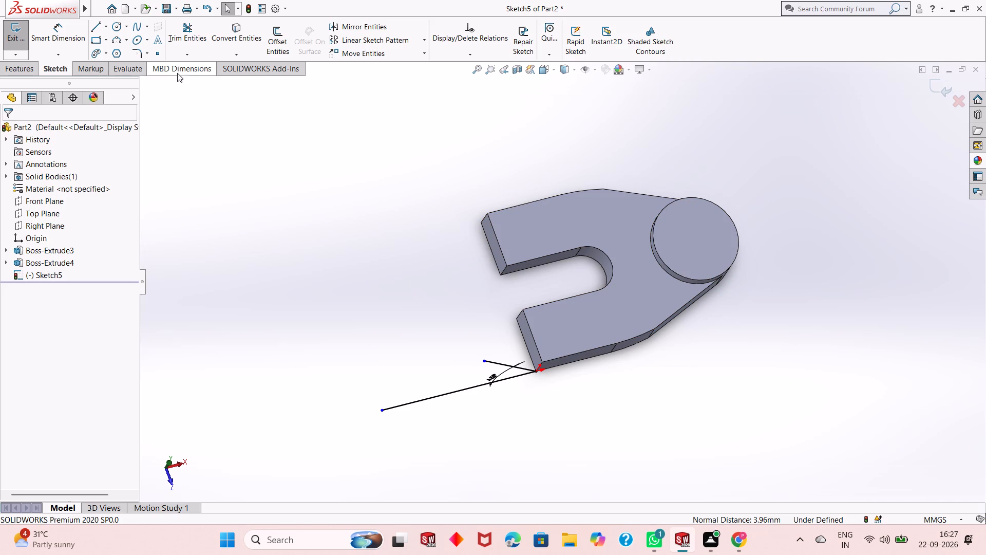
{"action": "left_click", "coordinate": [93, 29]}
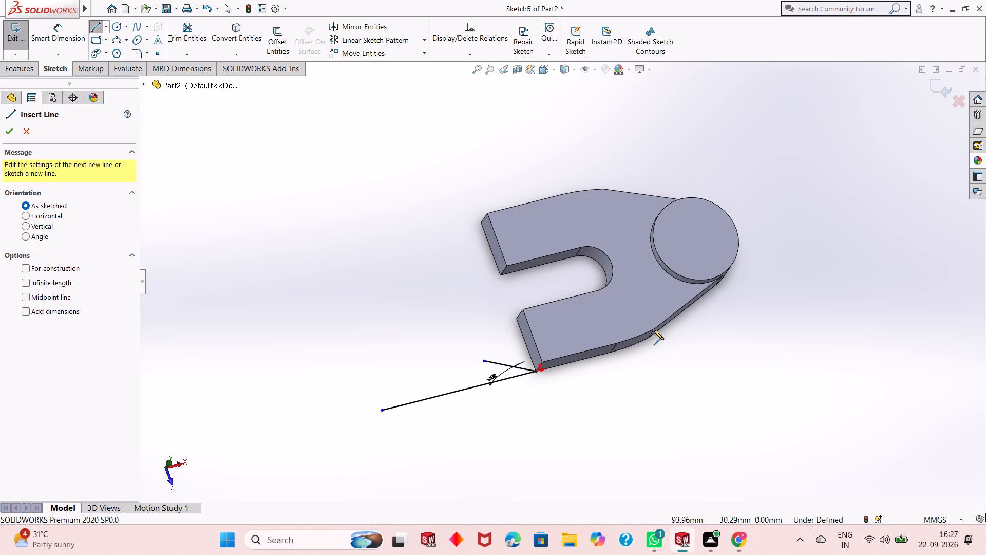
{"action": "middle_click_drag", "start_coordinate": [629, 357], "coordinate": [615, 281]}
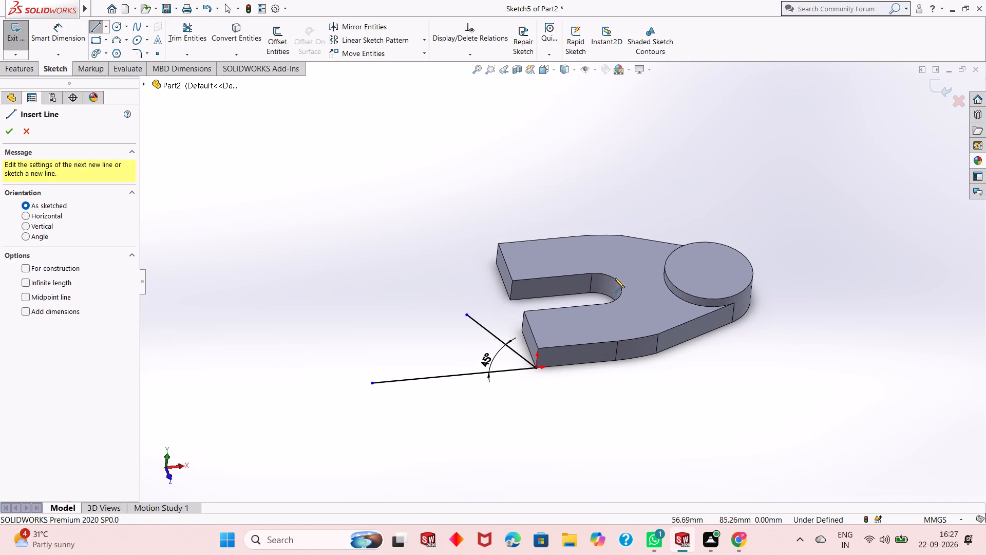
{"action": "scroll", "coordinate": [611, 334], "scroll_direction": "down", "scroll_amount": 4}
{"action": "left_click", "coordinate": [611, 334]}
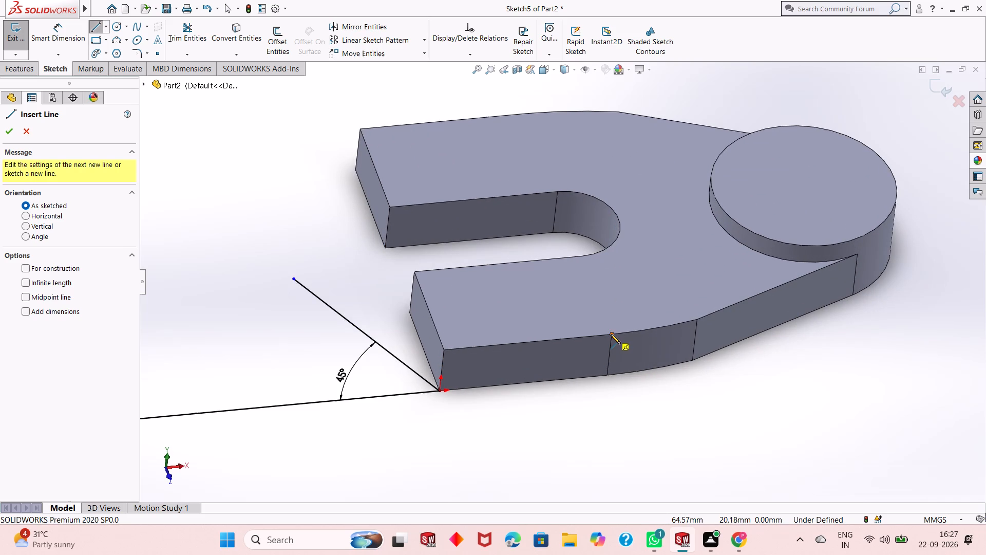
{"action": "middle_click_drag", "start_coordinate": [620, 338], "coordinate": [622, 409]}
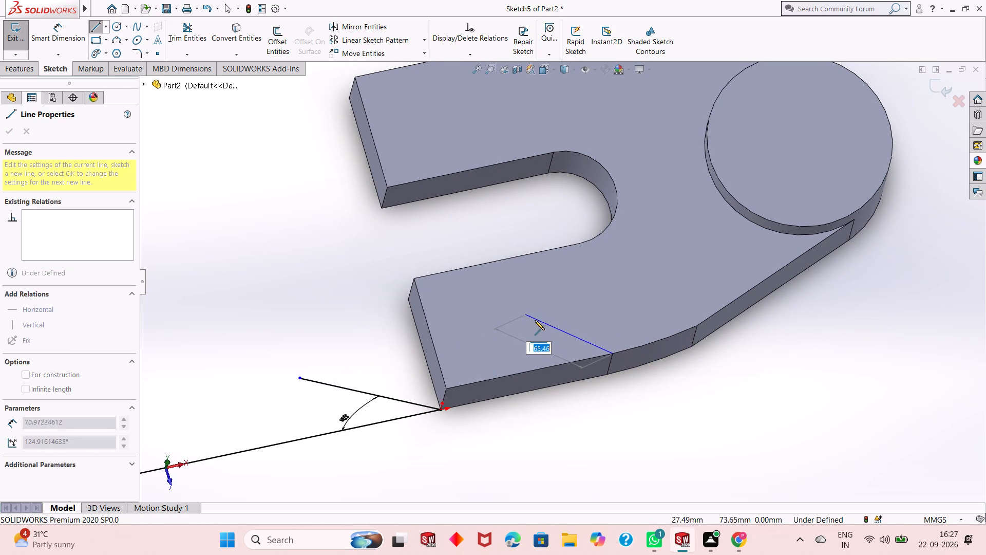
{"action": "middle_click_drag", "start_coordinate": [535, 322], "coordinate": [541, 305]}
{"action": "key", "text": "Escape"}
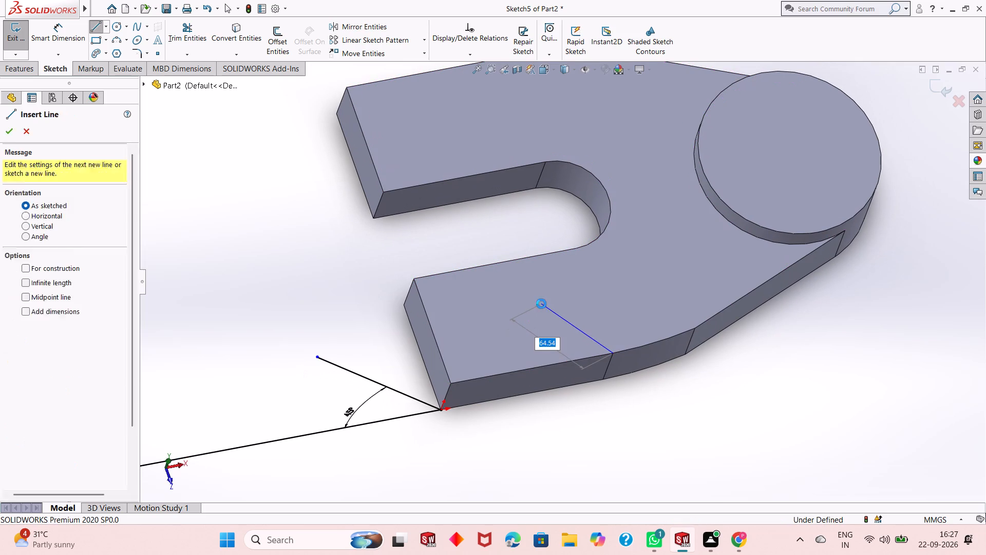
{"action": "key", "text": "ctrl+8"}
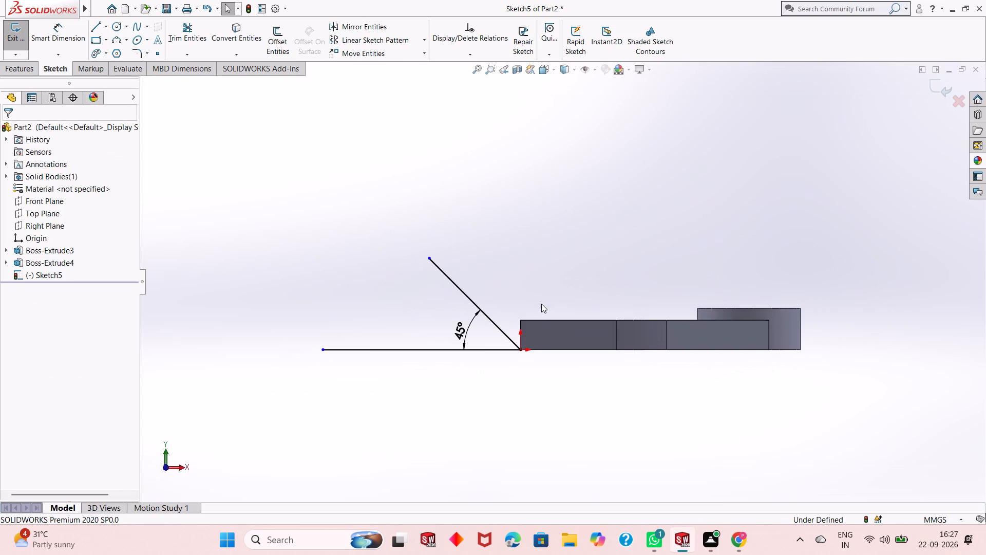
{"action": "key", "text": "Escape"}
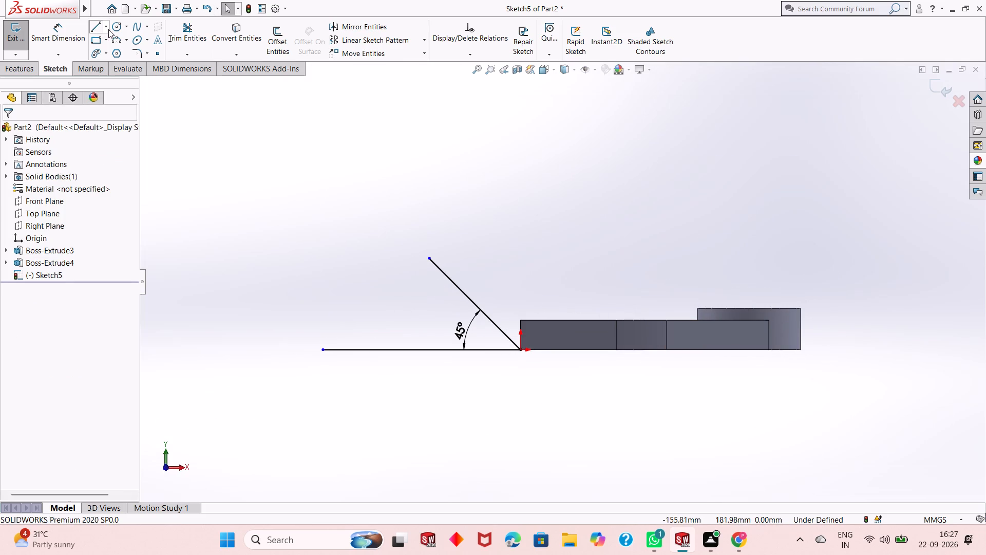
Sketch a long inclined line from the plate's top edge at the side arc's start, up and outward parallel to the short inclined line.
{"action": "left_click", "coordinate": [92, 28]}
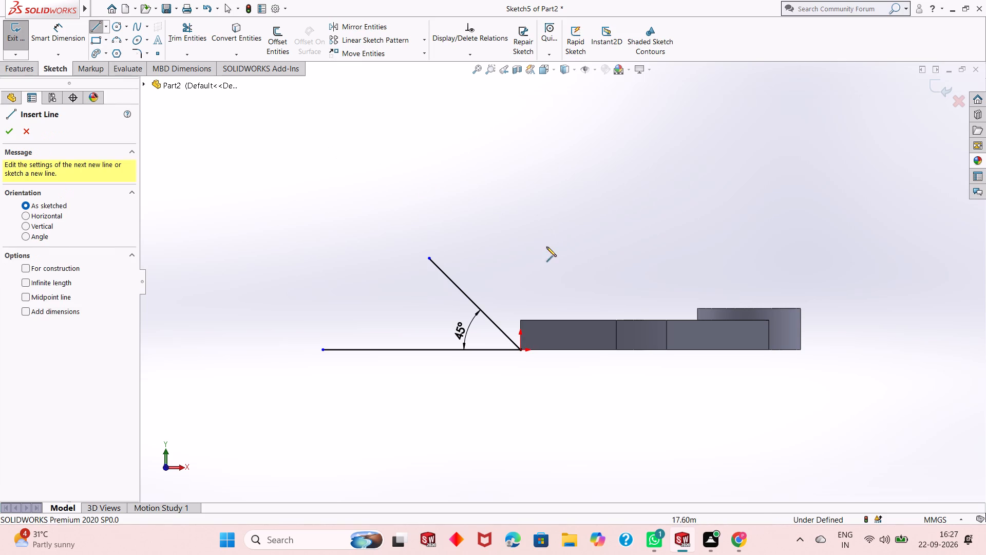
{"action": "left_click", "coordinate": [617, 320]}
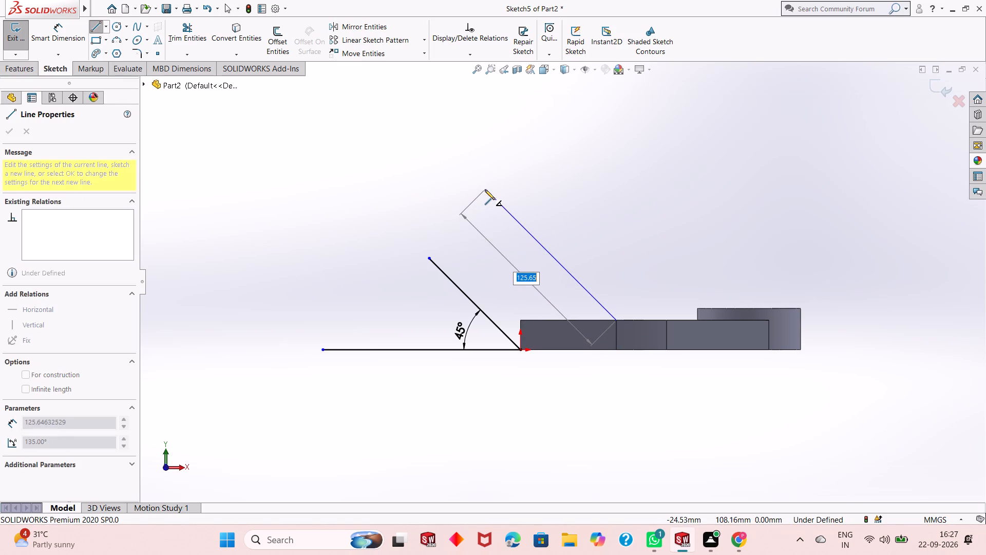
{"action": "left_click", "coordinate": [475, 179]}
{"action": "key", "text": "Escape"}
{"action": "key", "text": "Escape"}
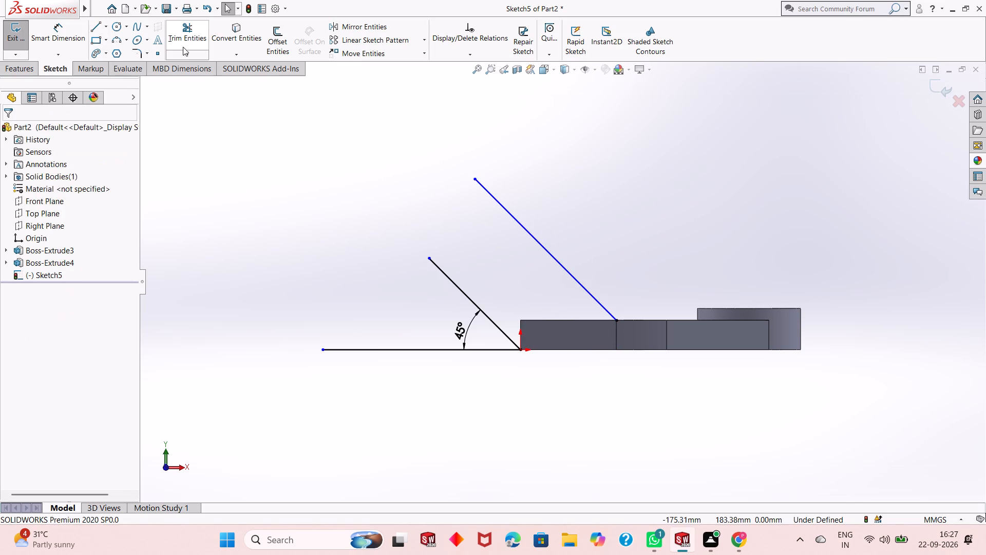
Dimension the angle between the horizontal reference line and the long inclined line as 35°.
{"action": "left_click", "coordinate": [66, 28]}
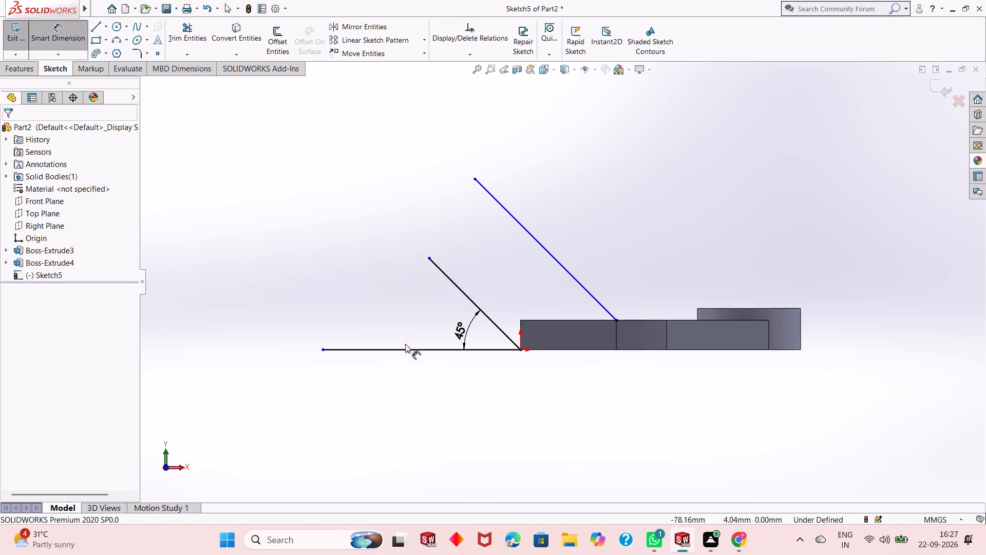
{"action": "left_click", "coordinate": [405, 347]}
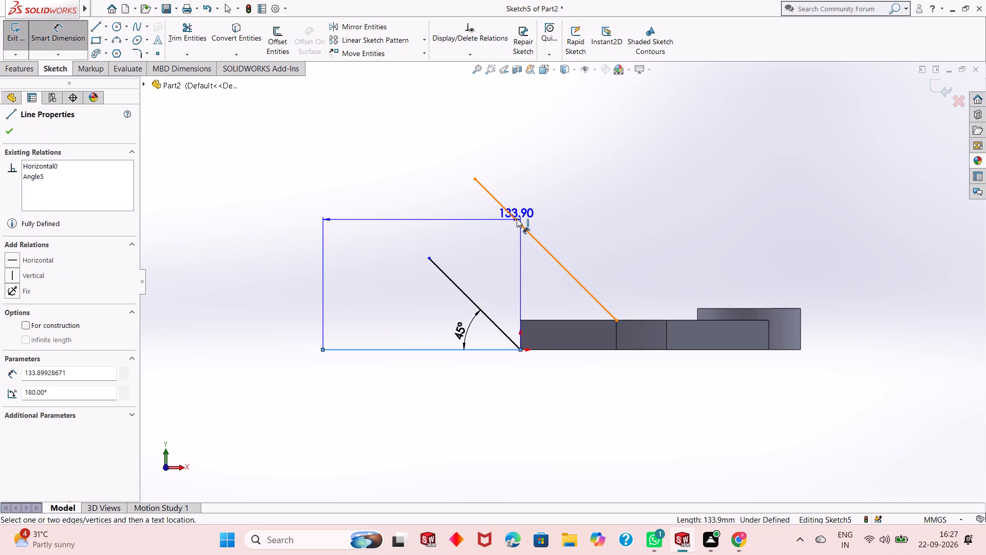
{"action": "left_click", "coordinate": [517, 218]}
{"action": "left_click", "coordinate": [407, 274]}
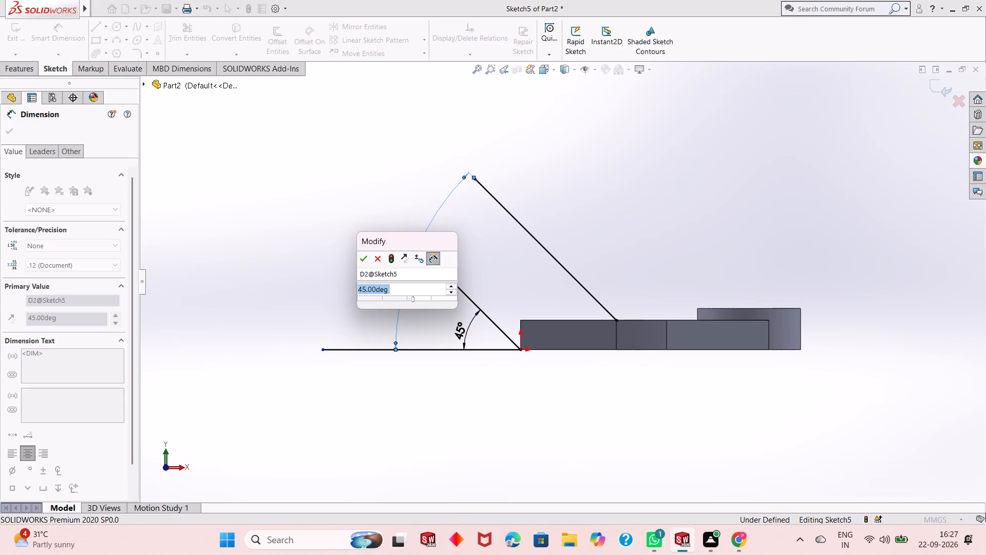
{"action": "type", "text": "35"}
{"action": "key", "text": "Return"}
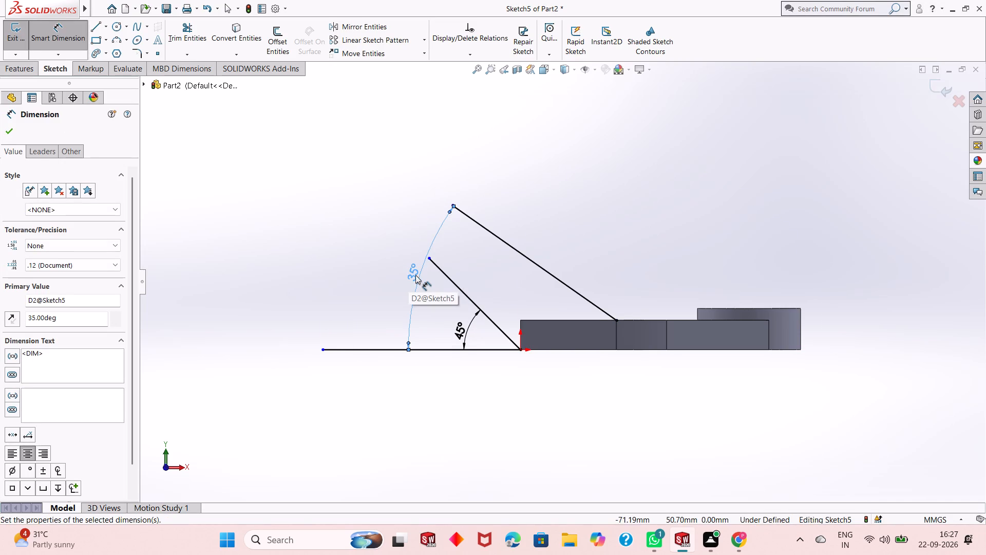
{"action": "key", "text": "Escape"}
Sketch a circle about 42 mm in diameter between the upper ends of the two inclined lines.
{"action": "left_click", "coordinate": [120, 26]}
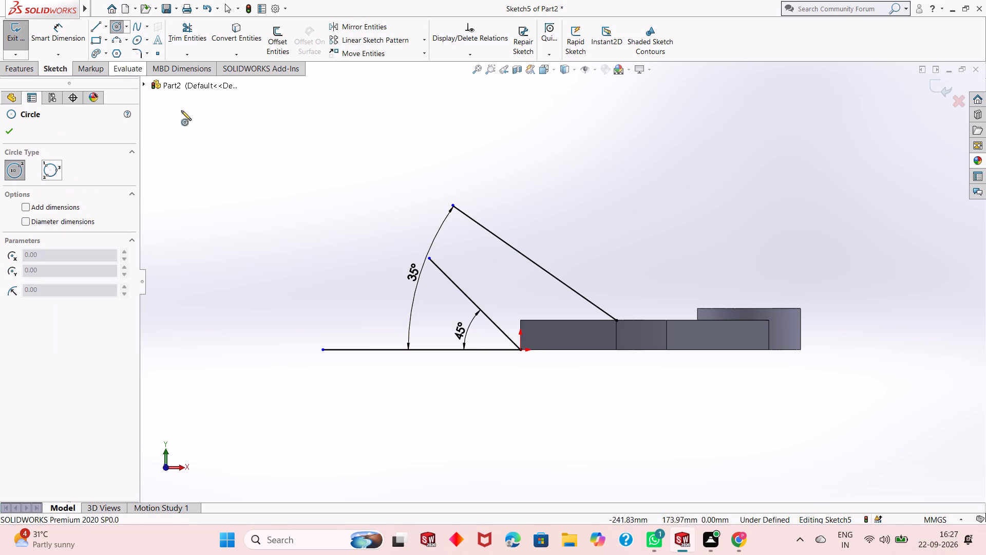
{"action": "left_click", "coordinate": [447, 241]}
{"action": "left_click", "coordinate": [463, 267]}
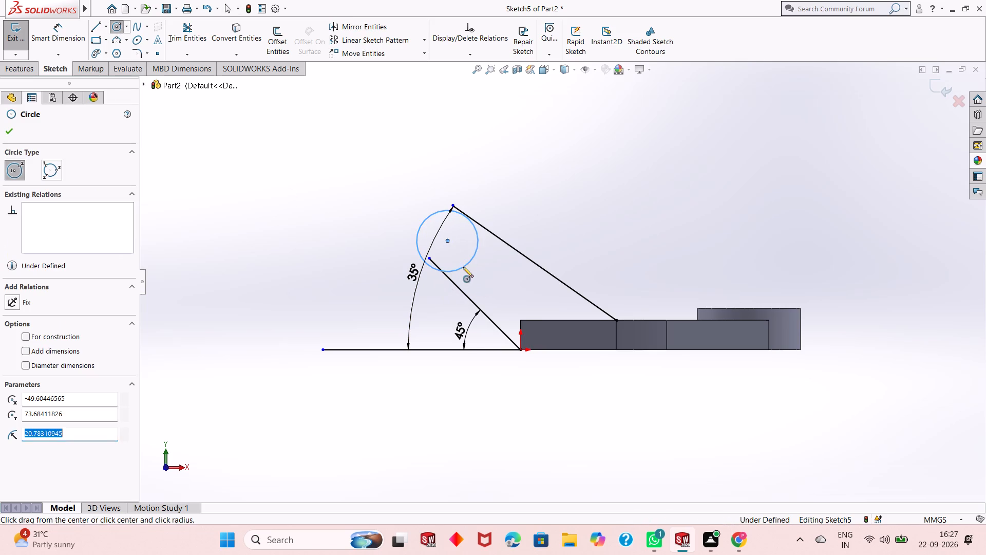
{"action": "right_click", "coordinate": [463, 267]}
{"action": "left_click", "coordinate": [501, 286]}
{"action": "left_click", "coordinate": [502, 275]}
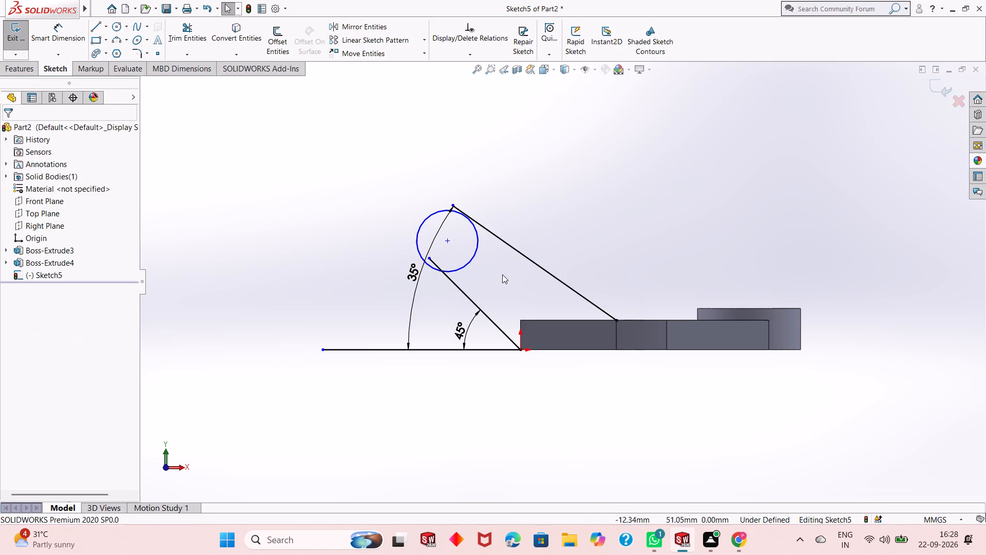
Dimension the circle's diameter as 52 mm.
{"action": "left_click", "coordinate": [50, 42]}
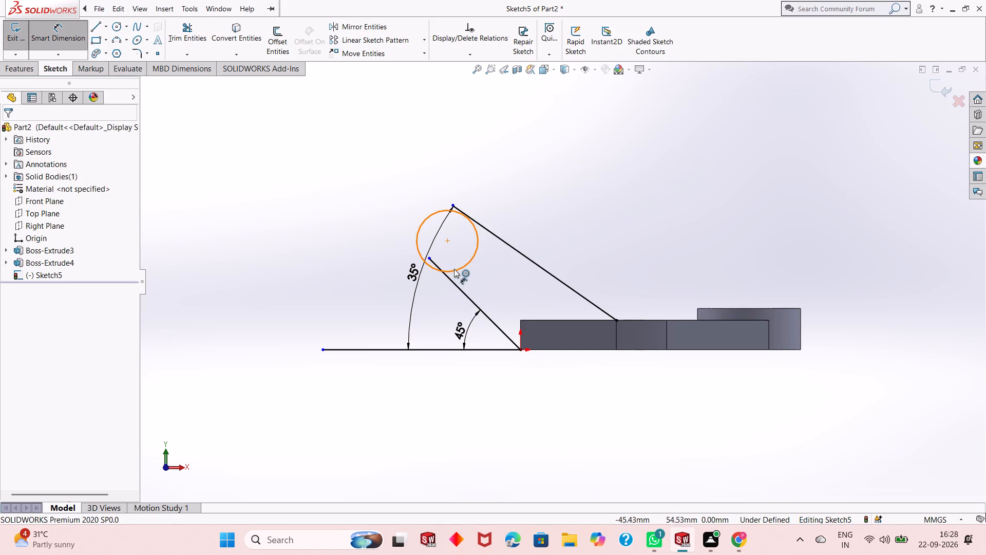
{"action": "left_click", "coordinate": [456, 267]}
{"action": "left_click", "coordinate": [390, 399]}
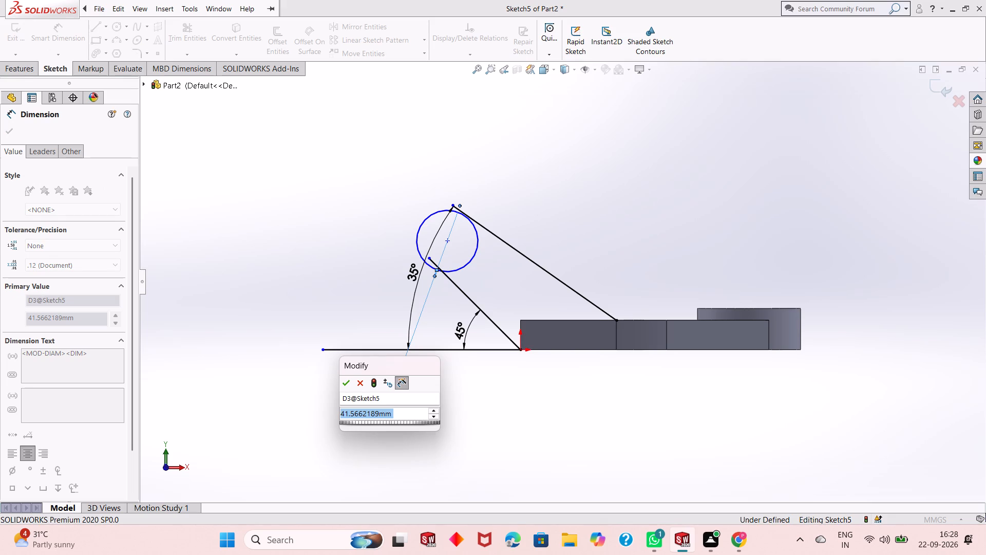
{"action": "type", "text": "52"}
{"action": "key", "text": "Return"}
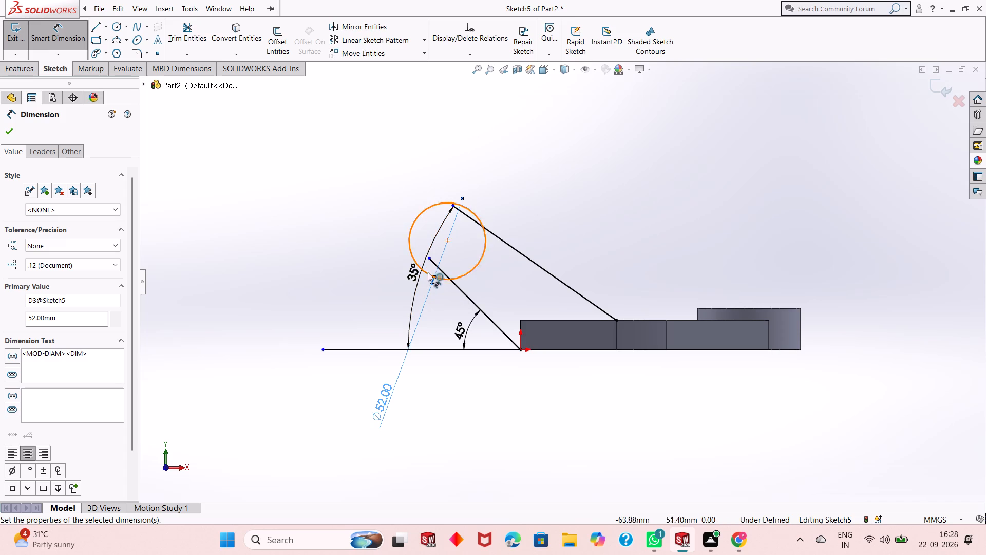
Dimension the vertical distance from the circle's center to the origin as 66 mm.
{"action": "left_click", "coordinate": [448, 240]}
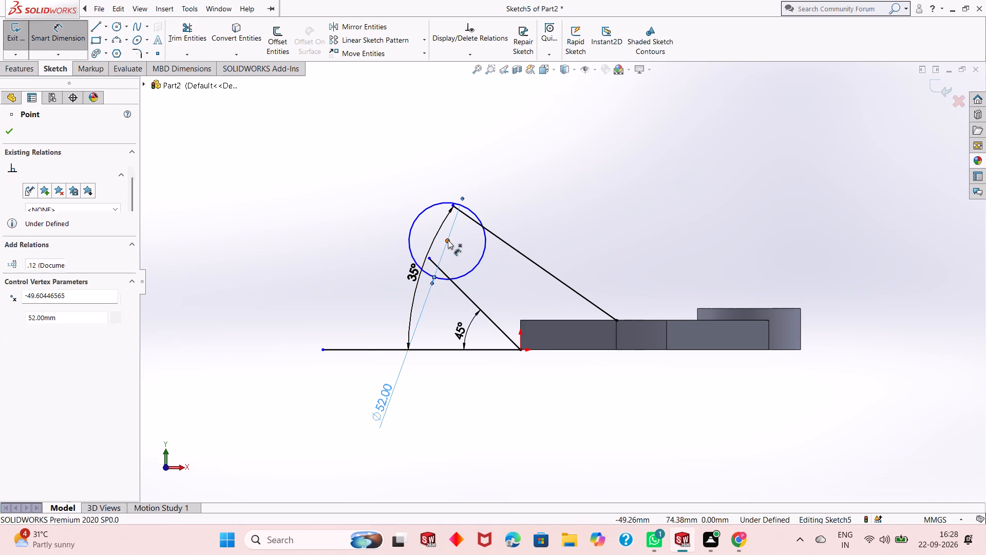
{"action": "left_click", "coordinate": [519, 351]}
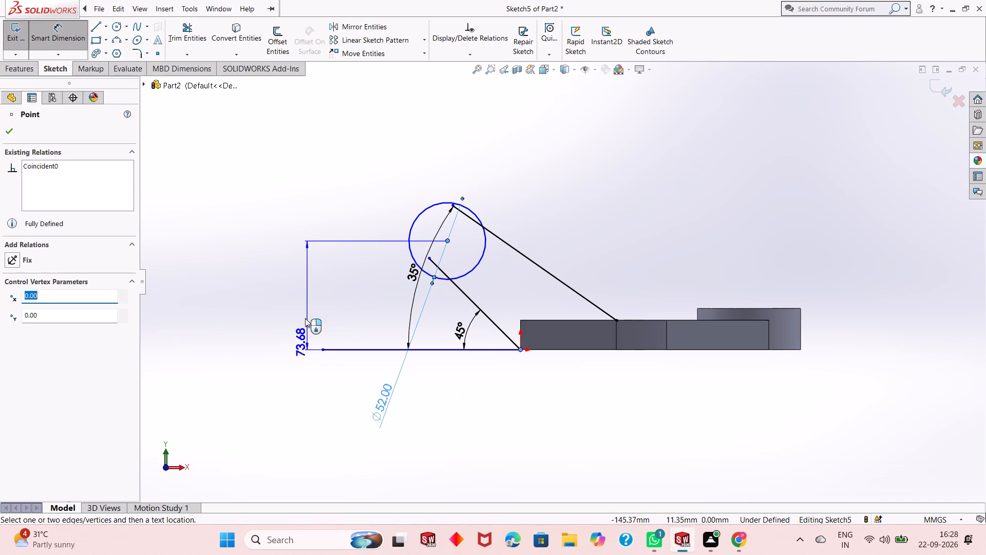
{"action": "left_click", "coordinate": [304, 309]}
{"action": "type", "text": "66"}
{"action": "key", "text": "Return"}
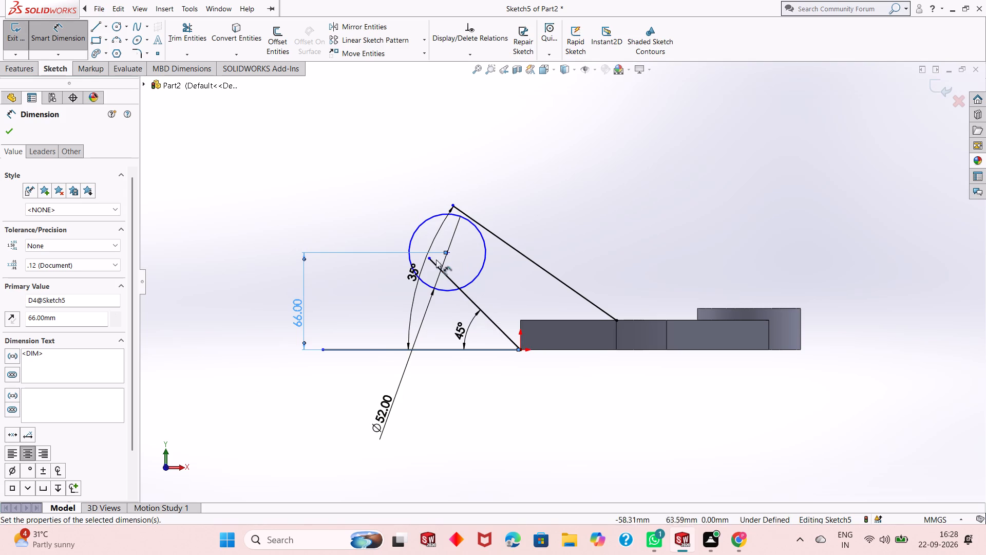
{"action": "right_click", "coordinate": [336, 215]}
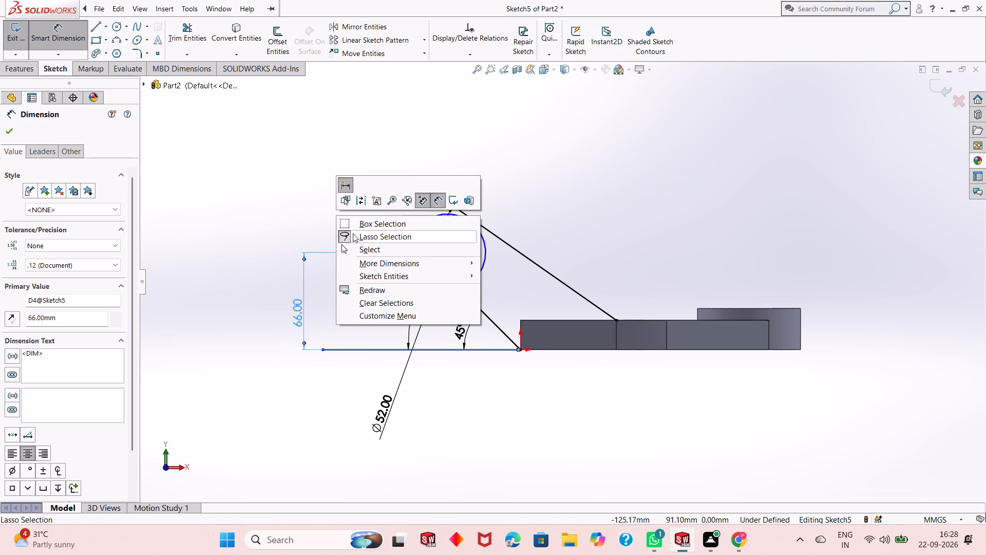
{"action": "left_click", "coordinate": [289, 198]}
Dimension the horizontal distance from the circle's center to the origin as 30 mm.
{"action": "left_click", "coordinate": [448, 254]}
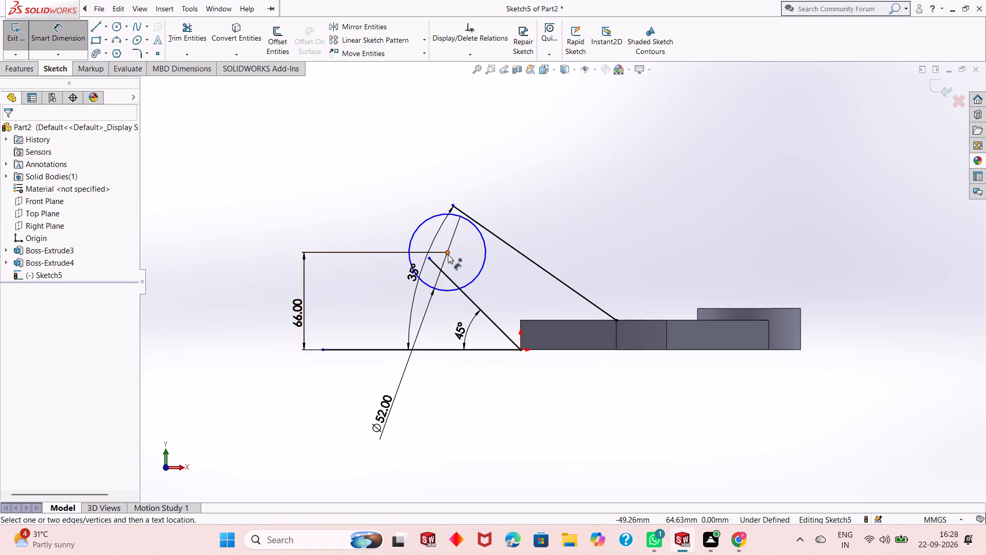
{"action": "left_click", "coordinate": [521, 351]}
{"action": "left_click", "coordinate": [500, 414]}
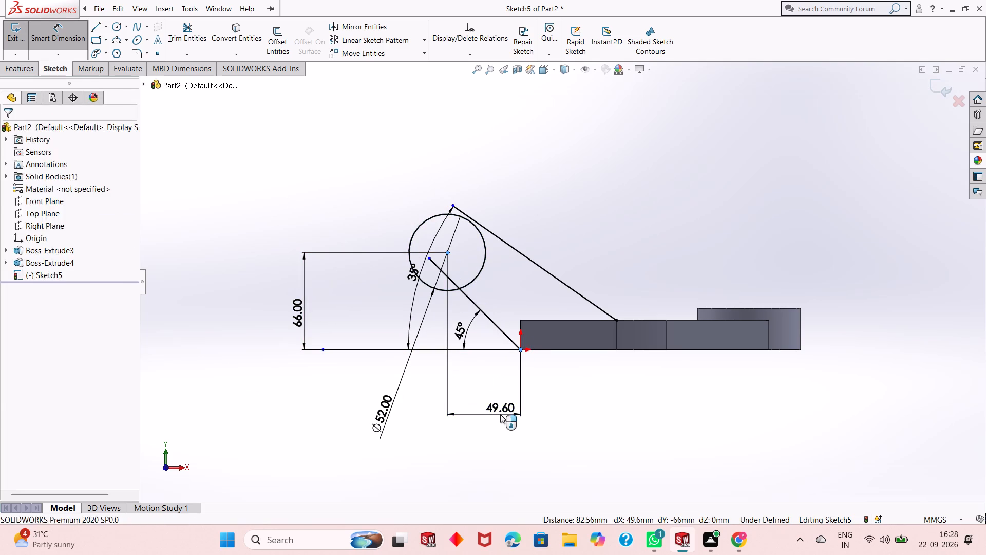
{"action": "type", "text": "30"}
{"action": "key", "text": "Return"}
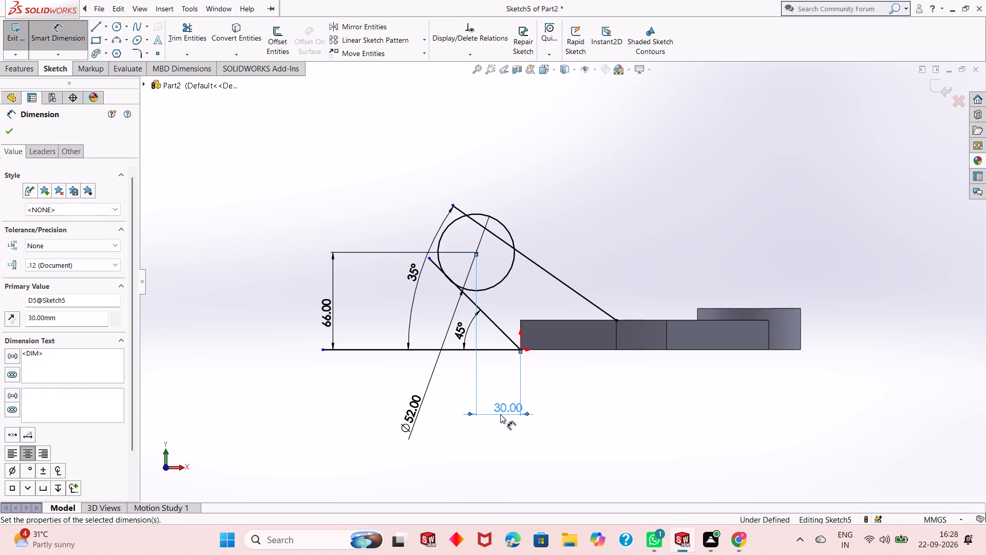
Set the long inclined line's angle to 40°.
{"action": "double_click", "coordinate": [409, 273]}
{"action": "type", "text": "40"}
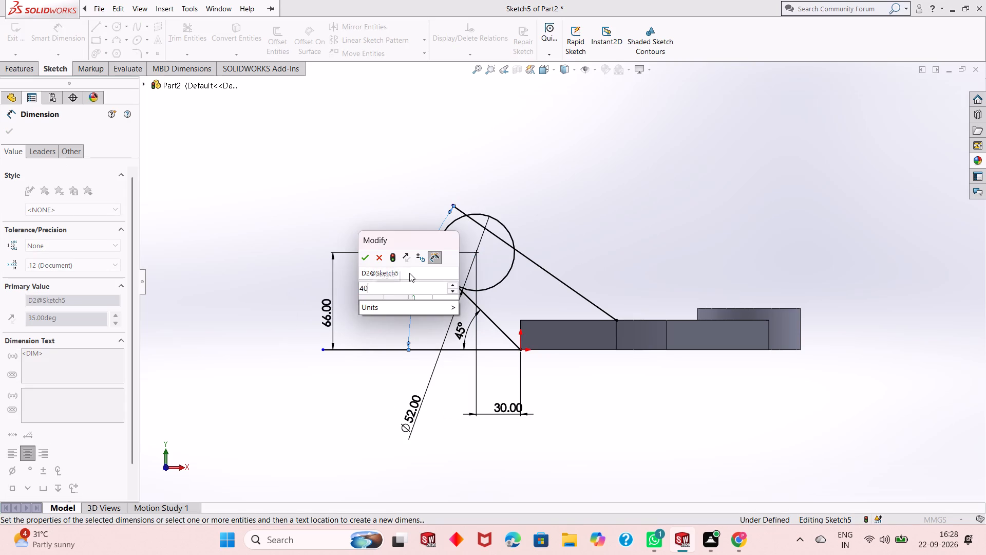
{"action": "key", "text": "Return"}
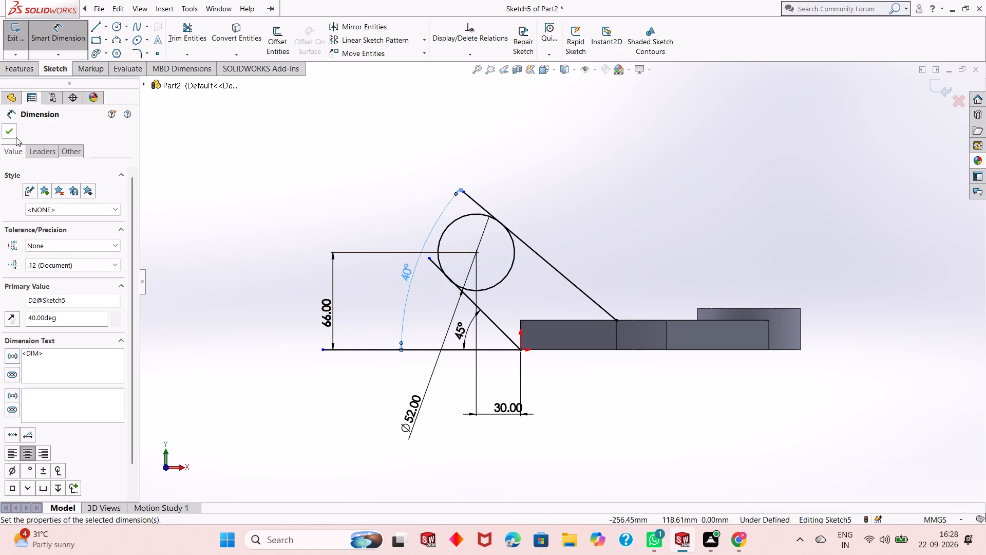
{"action": "left_click", "coordinate": [10, 133]}
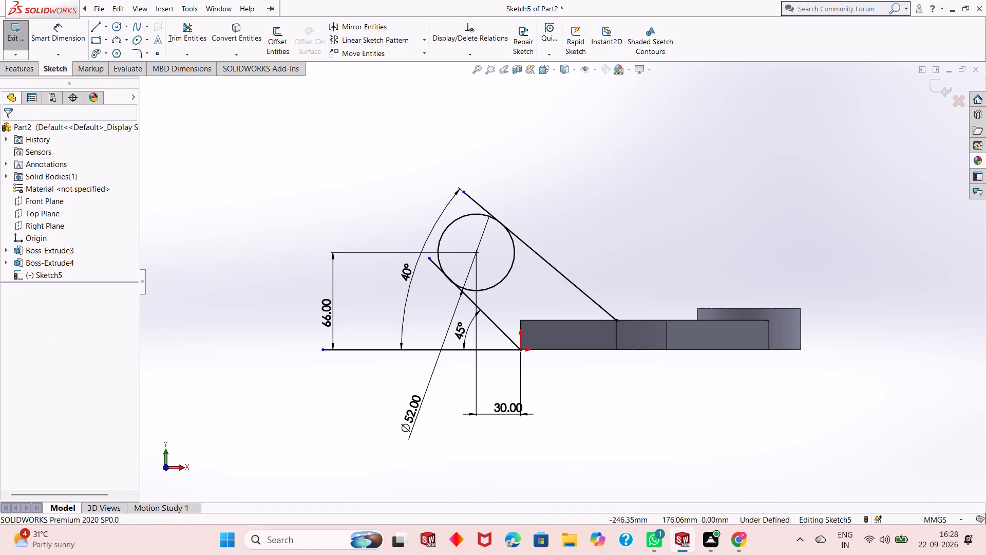
Trim the overhanging ends of both inclined lines and the inner arc of the 52 mm circle between them.
{"action": "left_click", "coordinate": [183, 35]}
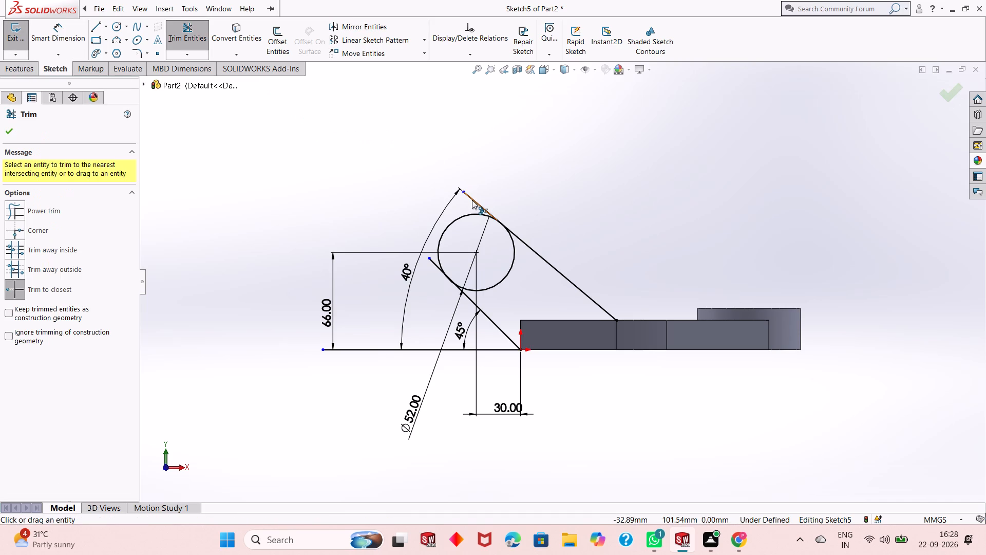
{"action": "left_click", "coordinate": [472, 200]}
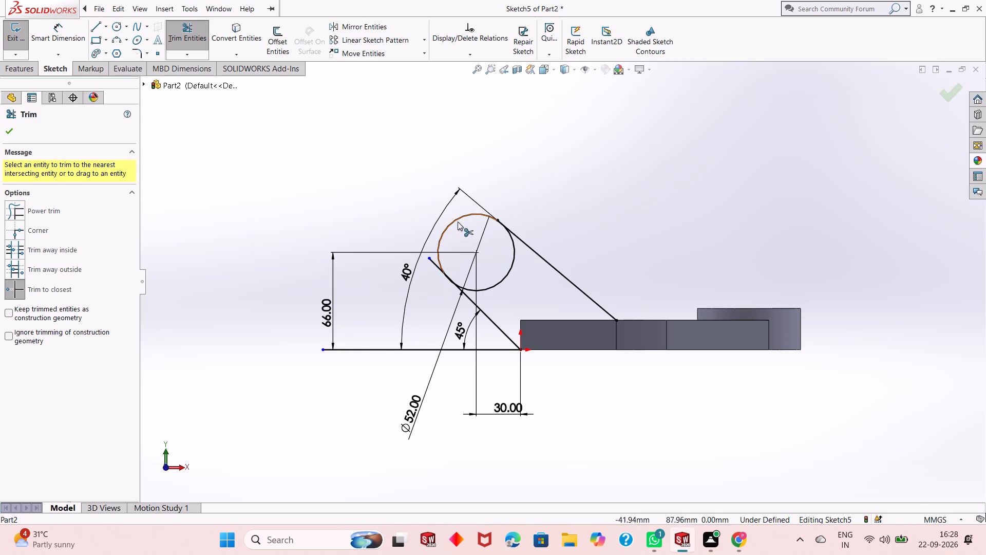
{"action": "left_click", "coordinate": [434, 265]}
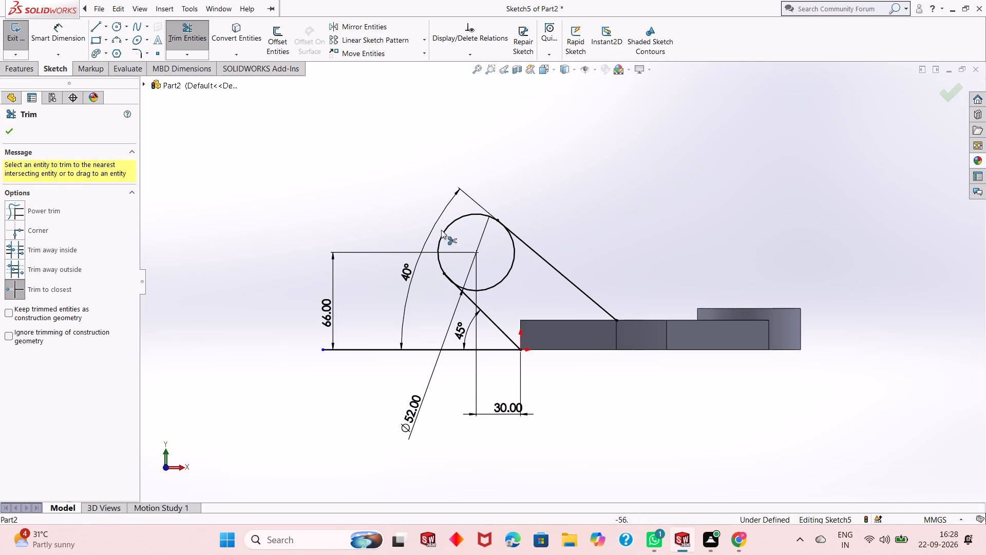
{"action": "scroll", "coordinate": [480, 288], "scroll_direction": "down", "scroll_amount": 3}
{"action": "left_click", "coordinate": [514, 285]}
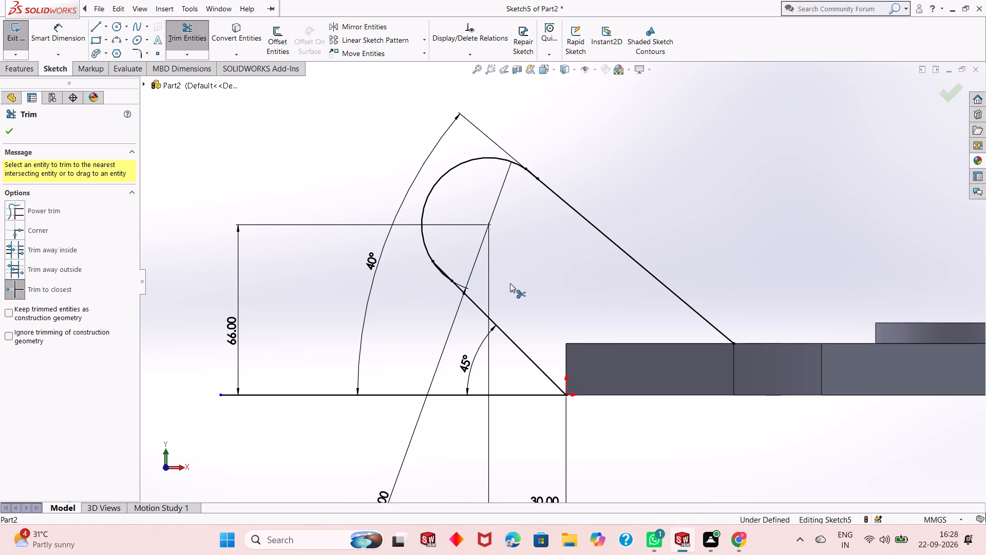
Trim the short leftover line segments running inside the rounded end where each inclined line meets the arc.
{"action": "scroll", "coordinate": [469, 282], "scroll_direction": "down", "scroll_amount": 6}
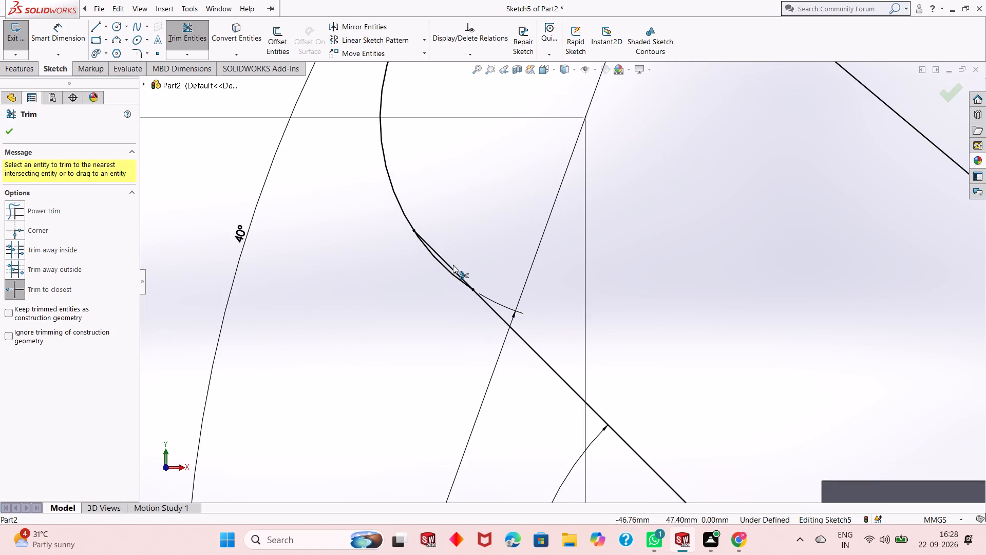
{"action": "left_click", "coordinate": [447, 262]}
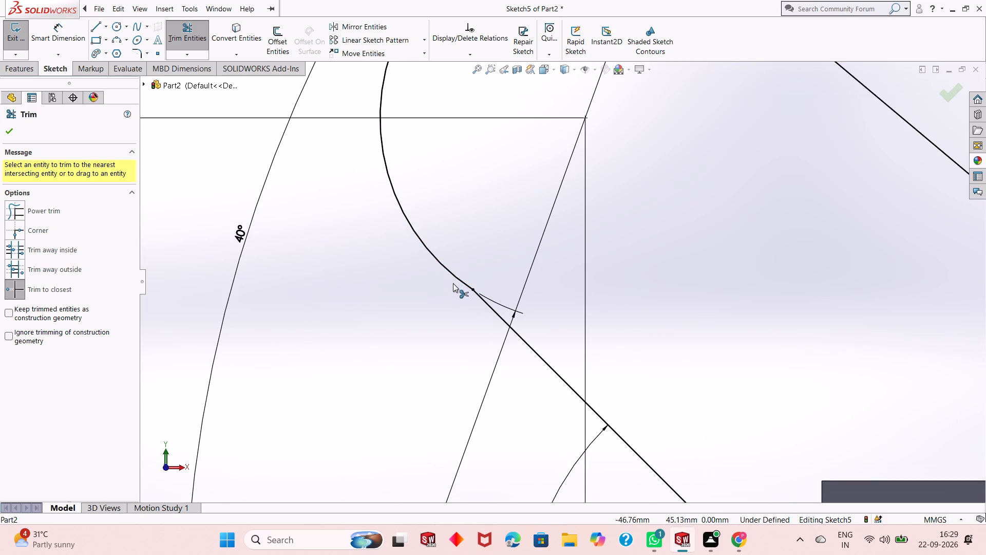
{"action": "scroll", "coordinate": [453, 283], "scroll_direction": "up", "scroll_amount": 6}
{"action": "scroll", "coordinate": [629, 177], "scroll_direction": "down", "scroll_amount": 4}
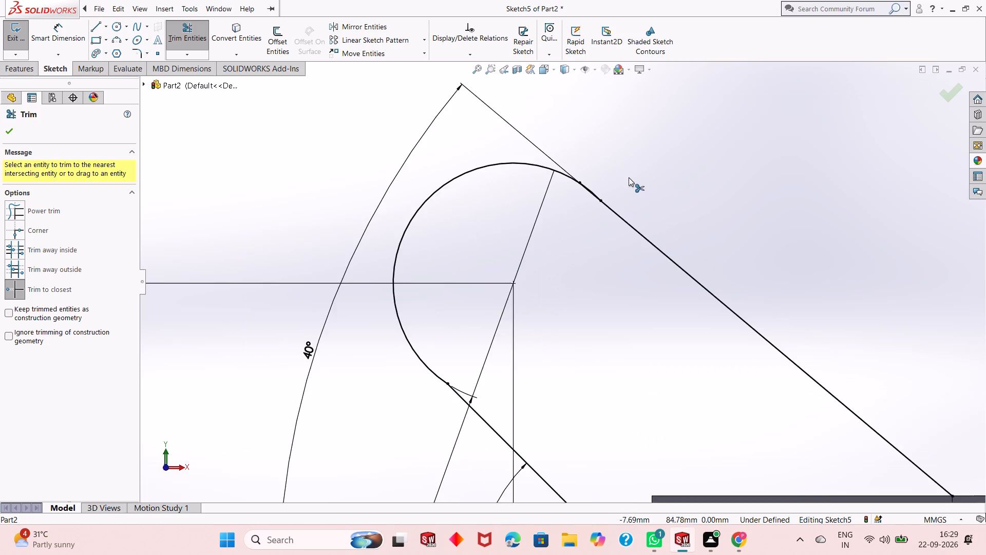
{"action": "scroll", "coordinate": [629, 177], "scroll_direction": "down", "scroll_amount": 2}
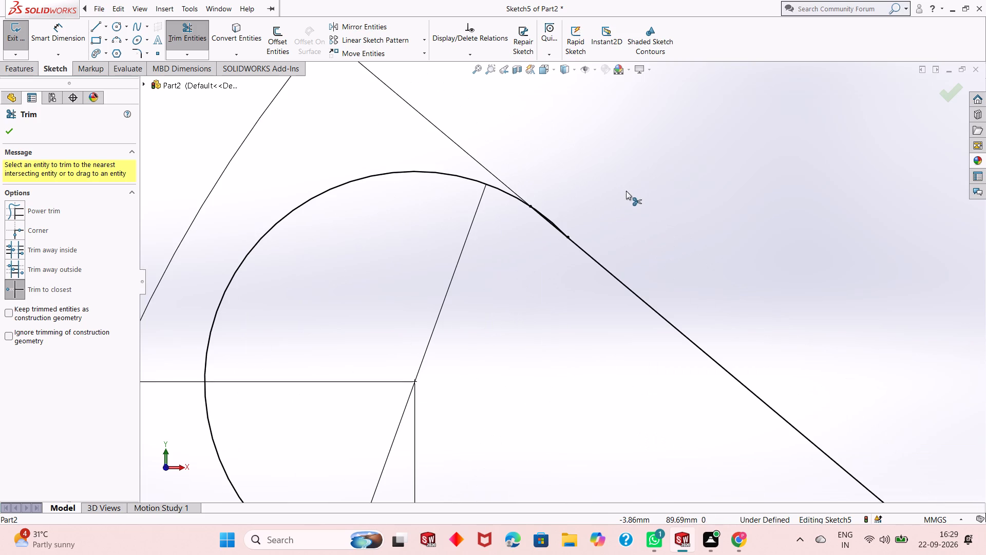
{"action": "scroll", "coordinate": [566, 232], "scroll_direction": "down", "scroll_amount": 8}
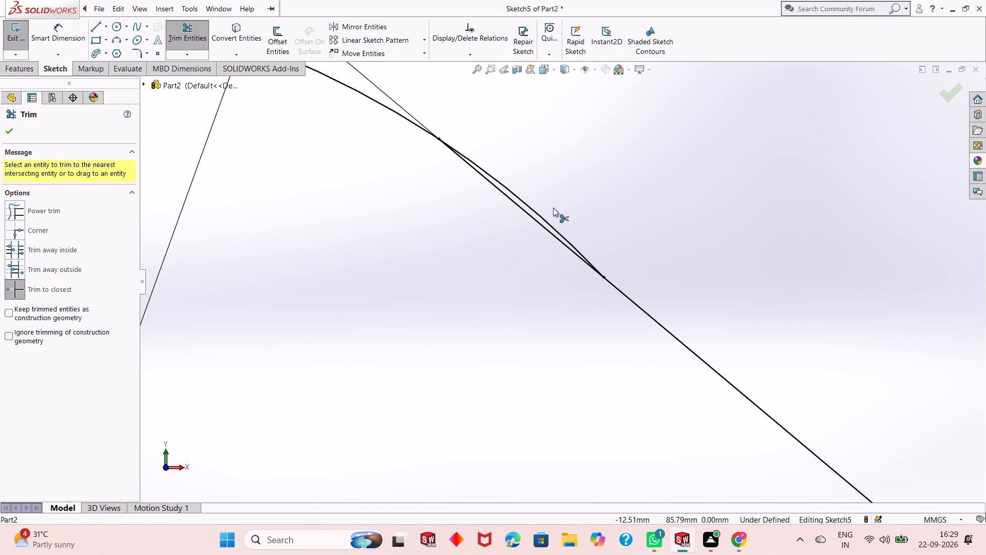
{"action": "left_click", "coordinate": [537, 222]}
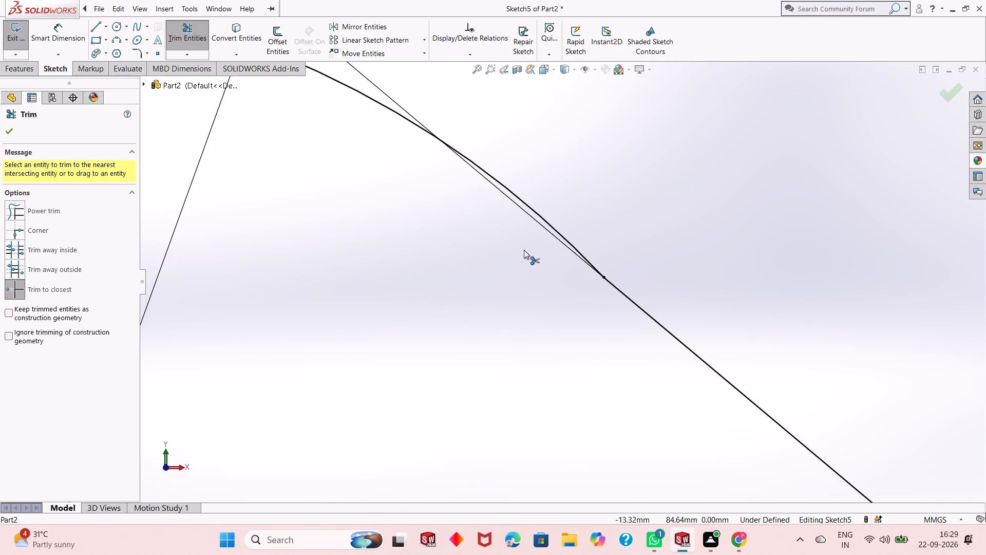
{"action": "scroll", "coordinate": [524, 250], "scroll_direction": "up", "scroll_amount": 17}
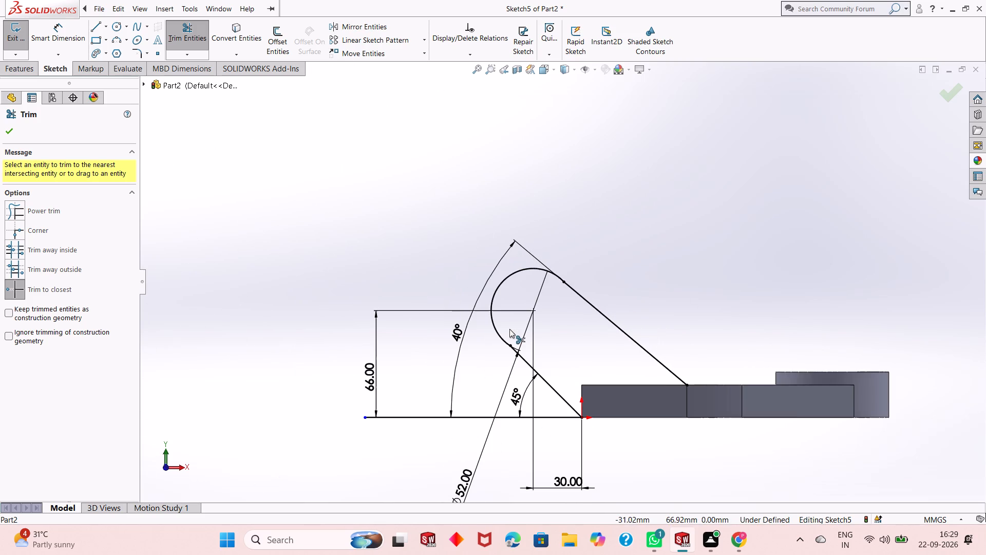
Close the arm profile with a 65 mm horizontal line from the origin along the plate's bottom edge and a 20 mm vertical line up to the long inclined line's end.
{"action": "scroll", "coordinate": [563, 325], "scroll_direction": "down", "scroll_amount": 1}
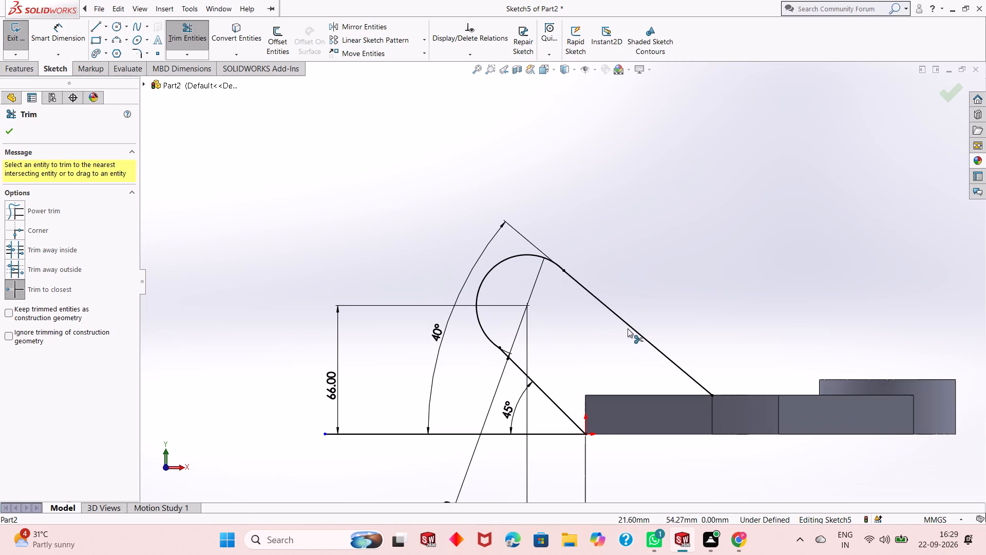
{"action": "scroll", "coordinate": [630, 328], "scroll_direction": "down", "scroll_amount": 1}
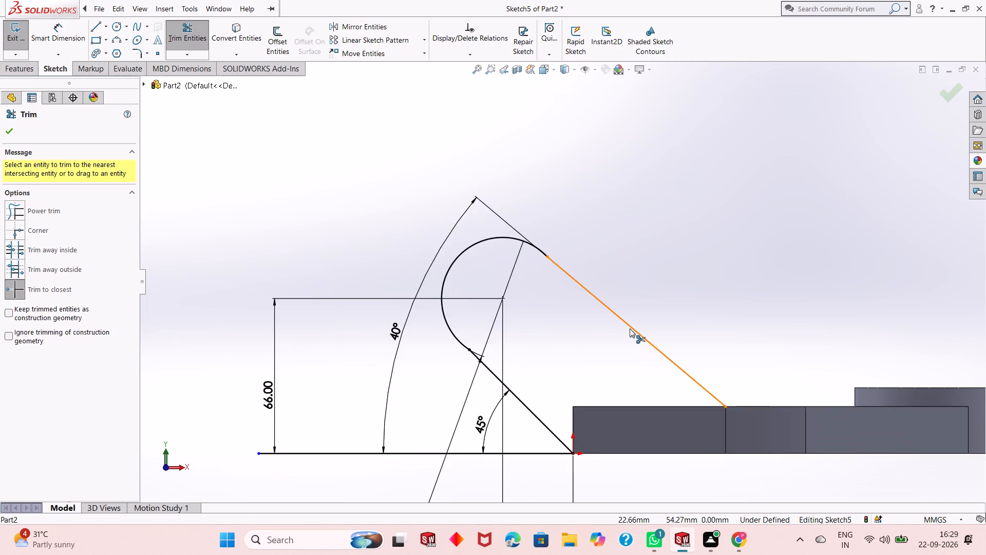
{"action": "scroll", "coordinate": [630, 328], "scroll_direction": "up", "scroll_amount": 1}
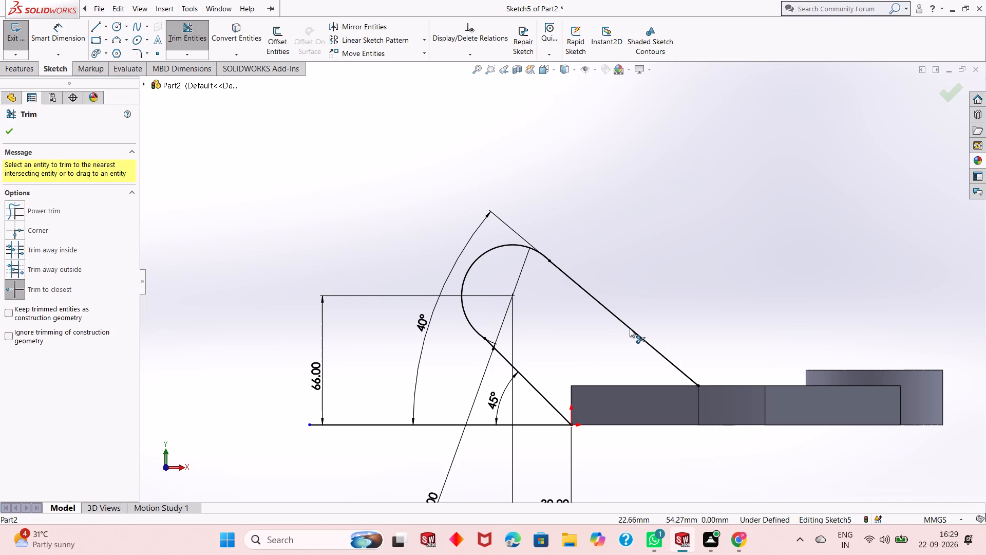
{"action": "scroll", "coordinate": [610, 342], "scroll_direction": "up", "scroll_amount": 1}
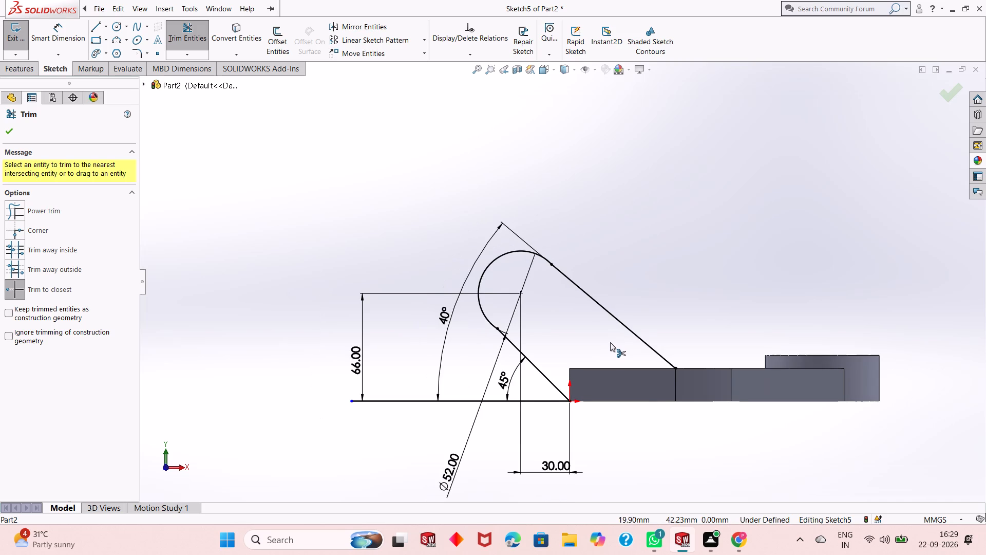
{"action": "scroll", "coordinate": [610, 342], "scroll_direction": "up", "scroll_amount": 1}
{"action": "scroll", "coordinate": [595, 326], "scroll_direction": "down", "scroll_amount": 1}
{"action": "middle_click_drag", "start_coordinate": [593, 340], "coordinate": [543, 403]}
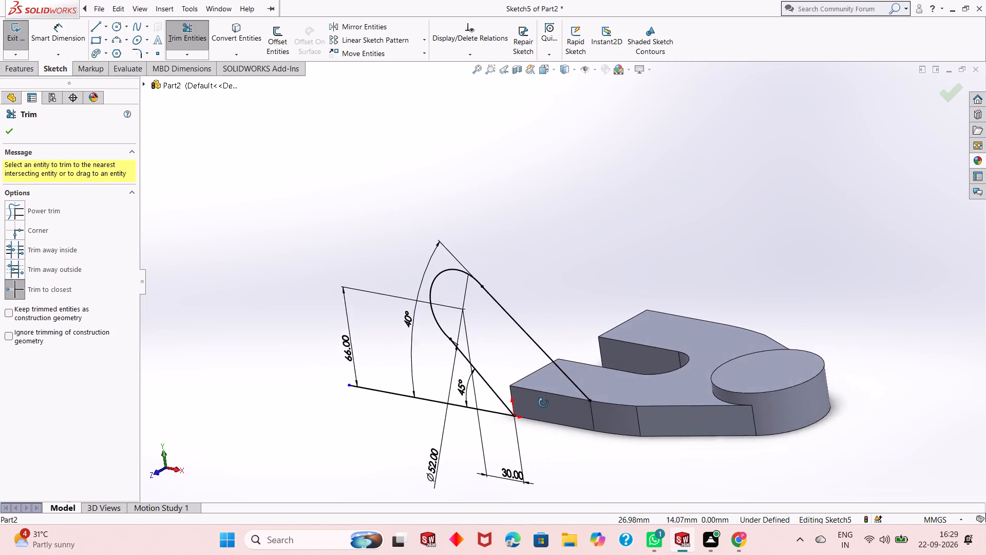
{"action": "middle_click_drag", "start_coordinate": [543, 403], "coordinate": [602, 356]}
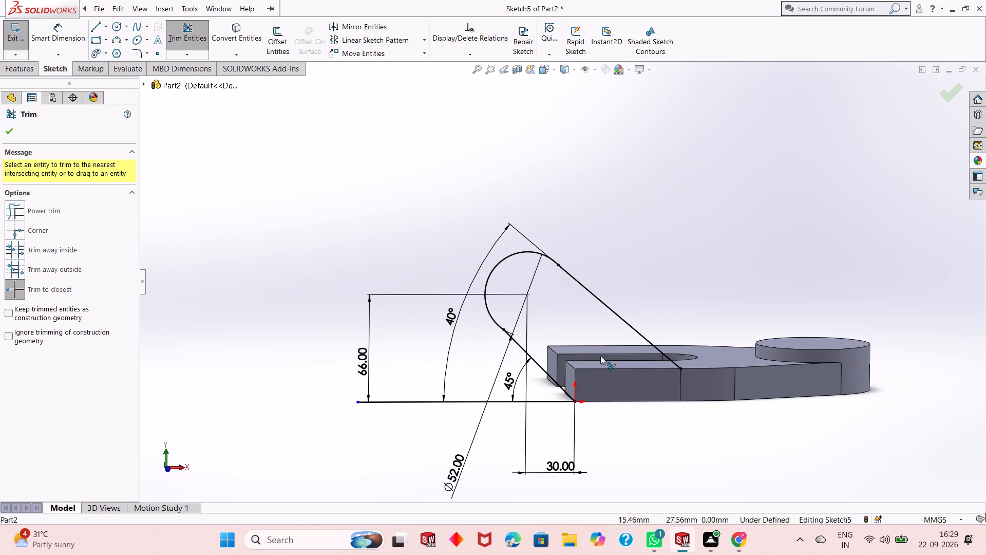
{"action": "left_click", "coordinate": [335, 135]}
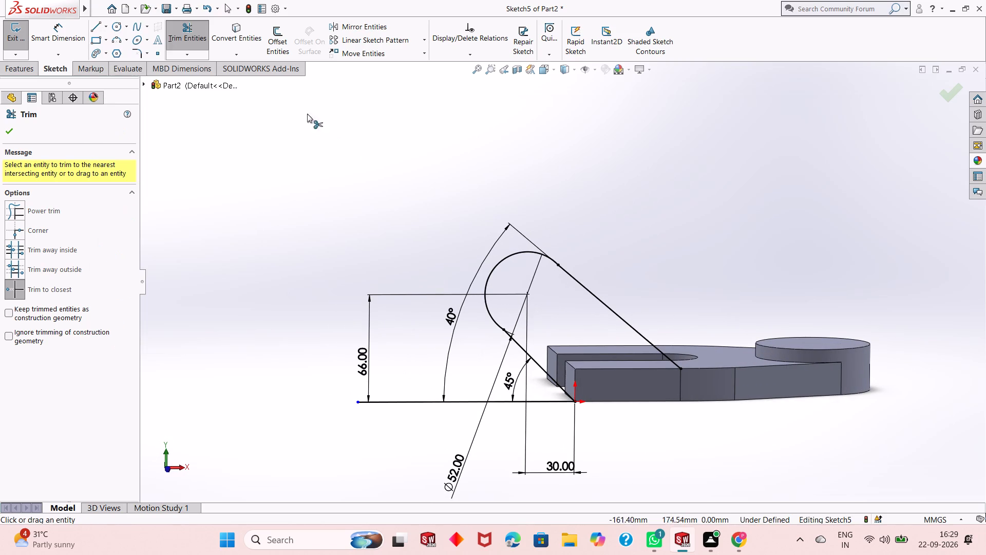
{"action": "left_click", "coordinate": [97, 31]}
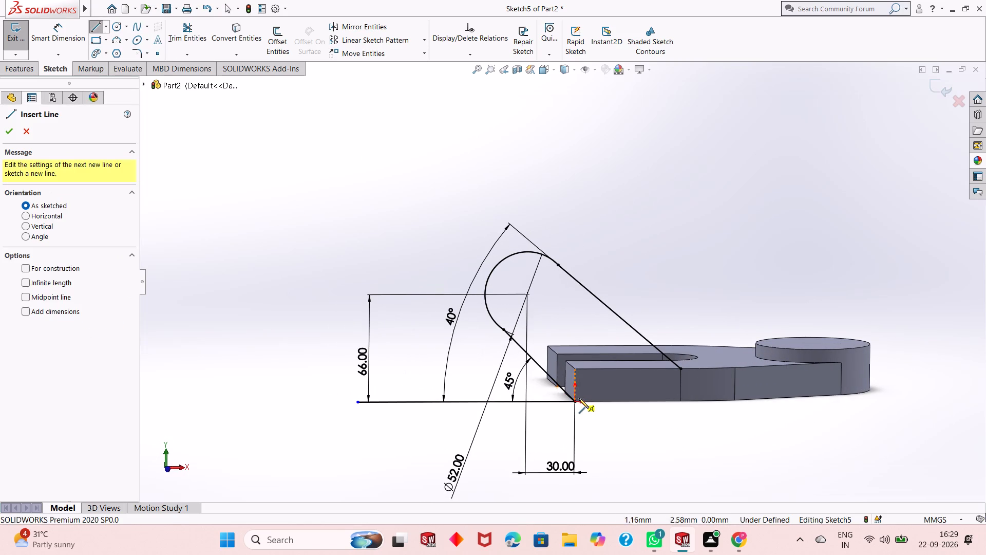
{"action": "left_click", "coordinate": [575, 403]}
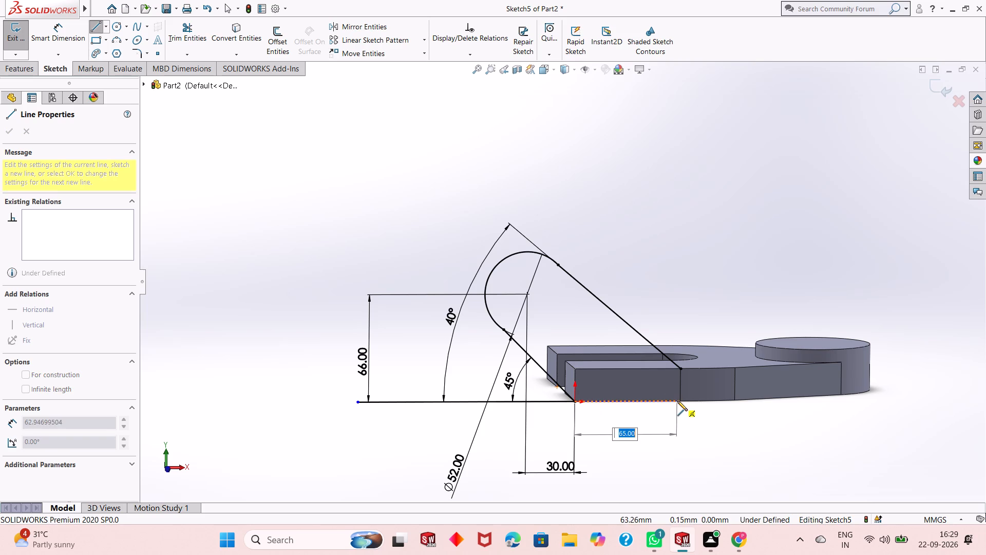
{"action": "left_click", "coordinate": [681, 401]}
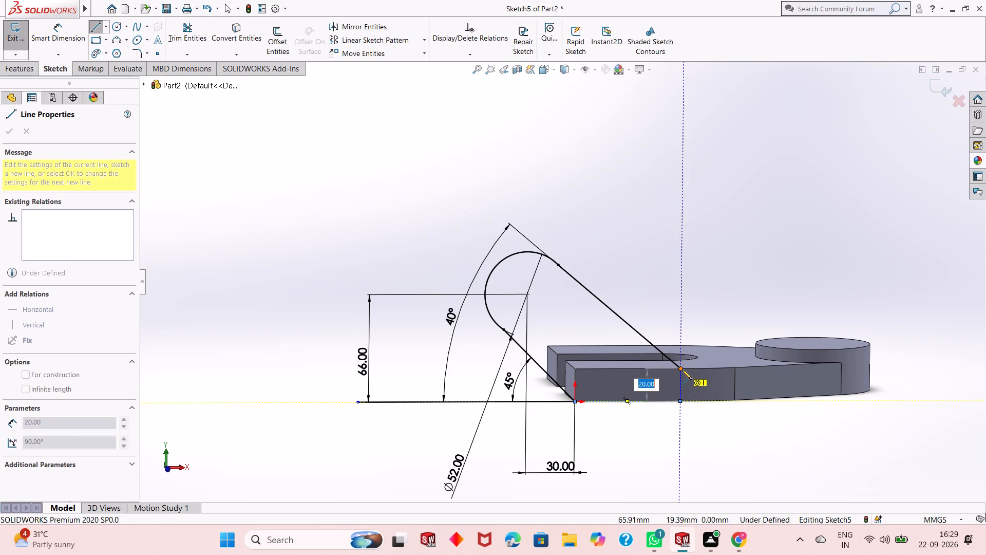
{"action": "left_click", "coordinate": [682, 369]}
{"action": "right_click", "coordinate": [700, 287]}
{"action": "left_click", "coordinate": [731, 298]}
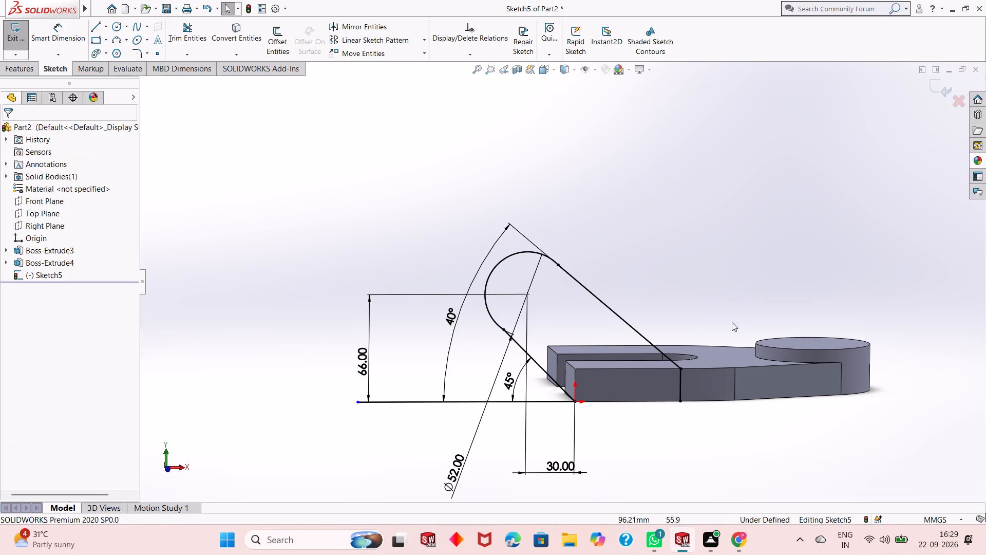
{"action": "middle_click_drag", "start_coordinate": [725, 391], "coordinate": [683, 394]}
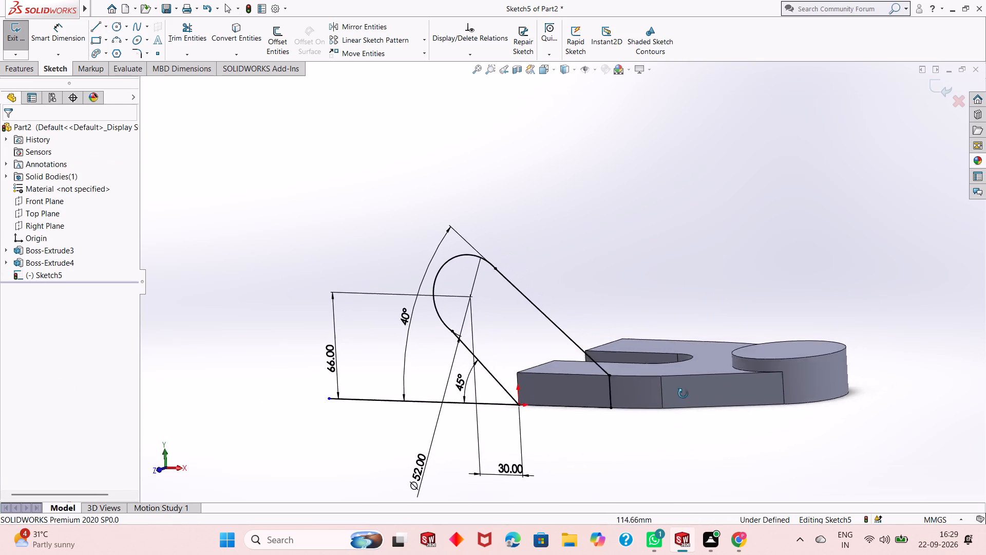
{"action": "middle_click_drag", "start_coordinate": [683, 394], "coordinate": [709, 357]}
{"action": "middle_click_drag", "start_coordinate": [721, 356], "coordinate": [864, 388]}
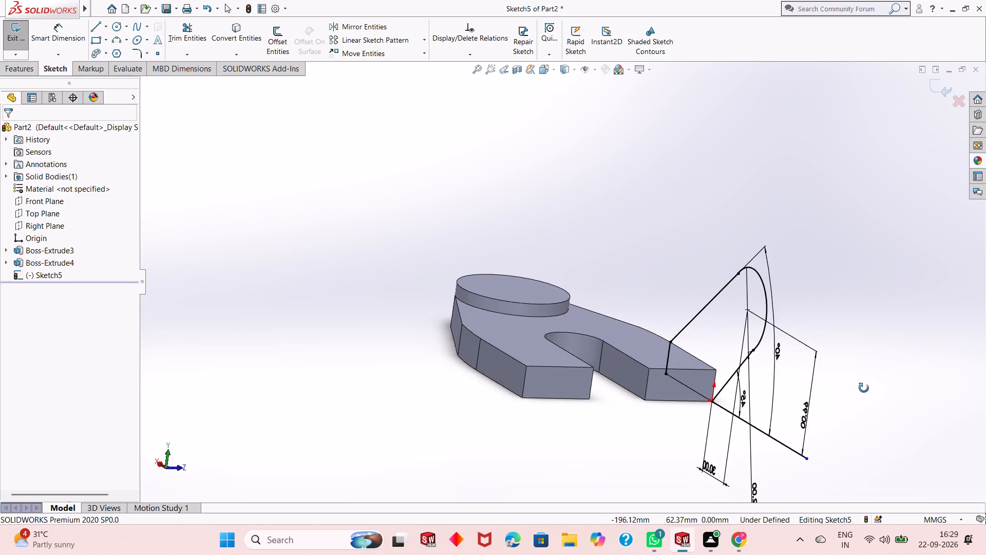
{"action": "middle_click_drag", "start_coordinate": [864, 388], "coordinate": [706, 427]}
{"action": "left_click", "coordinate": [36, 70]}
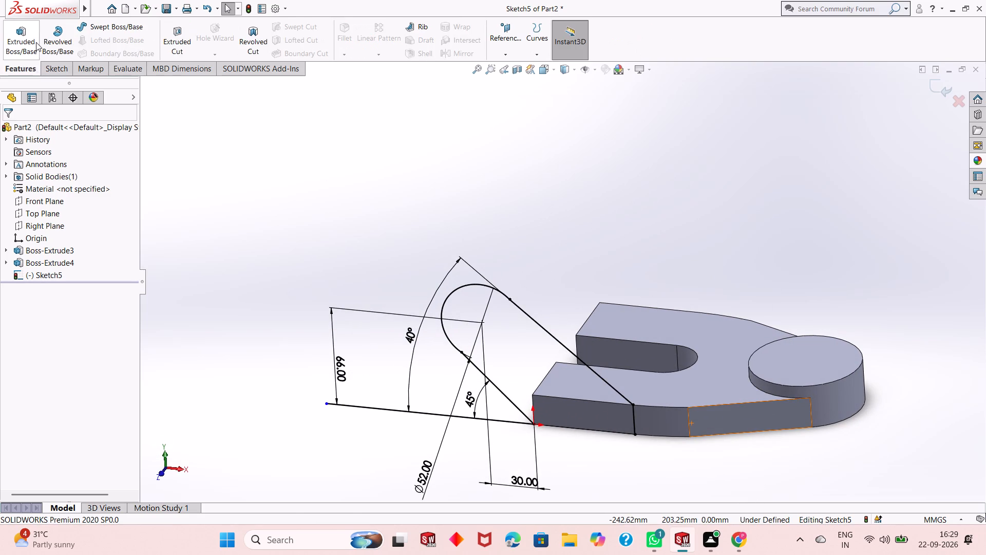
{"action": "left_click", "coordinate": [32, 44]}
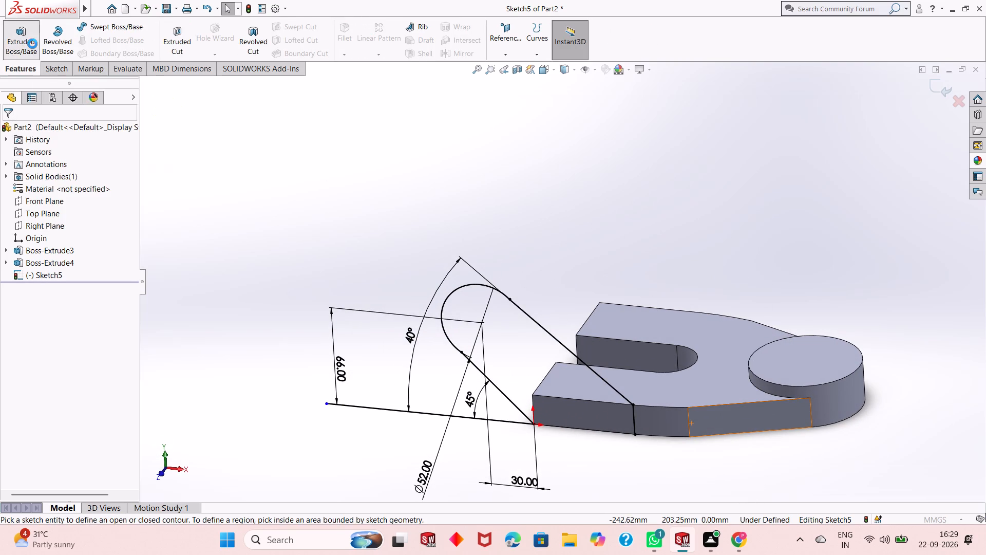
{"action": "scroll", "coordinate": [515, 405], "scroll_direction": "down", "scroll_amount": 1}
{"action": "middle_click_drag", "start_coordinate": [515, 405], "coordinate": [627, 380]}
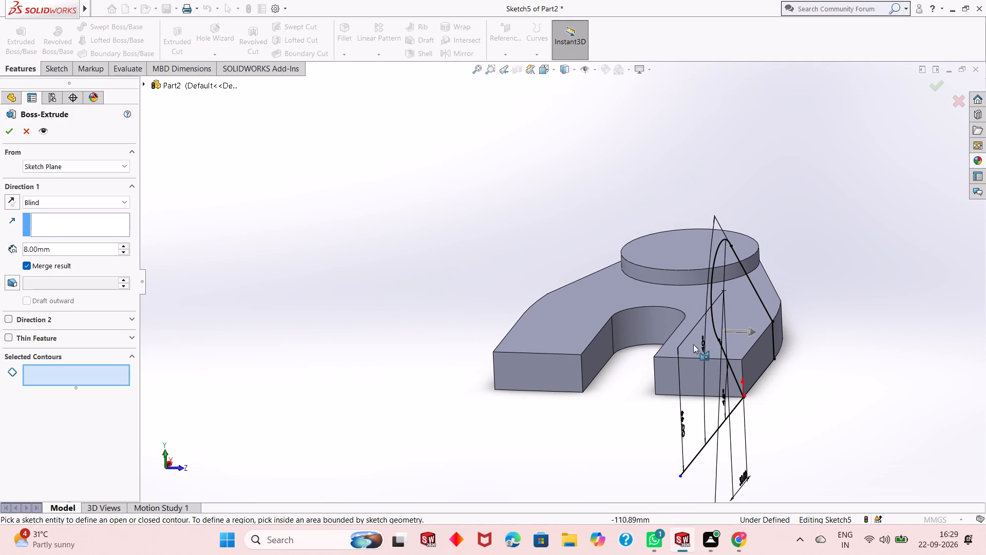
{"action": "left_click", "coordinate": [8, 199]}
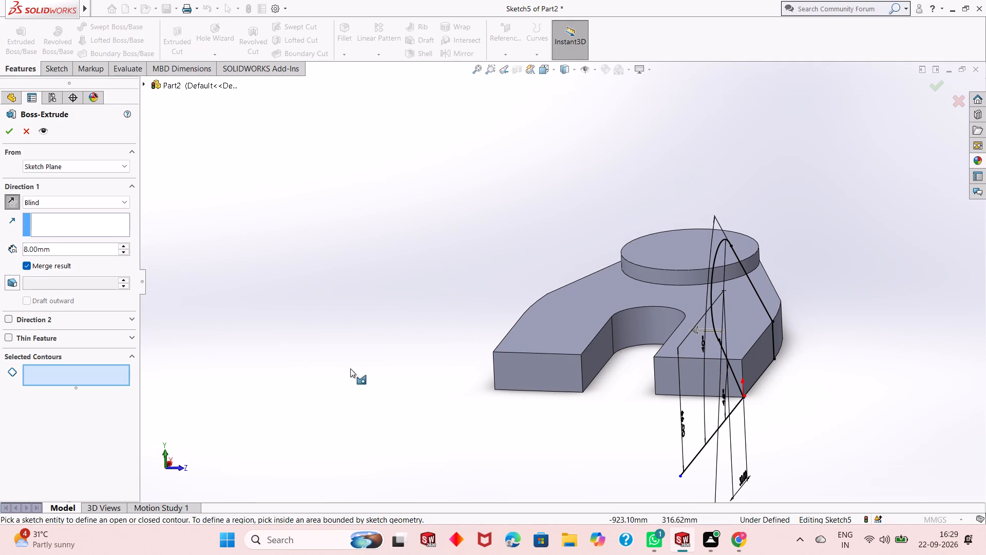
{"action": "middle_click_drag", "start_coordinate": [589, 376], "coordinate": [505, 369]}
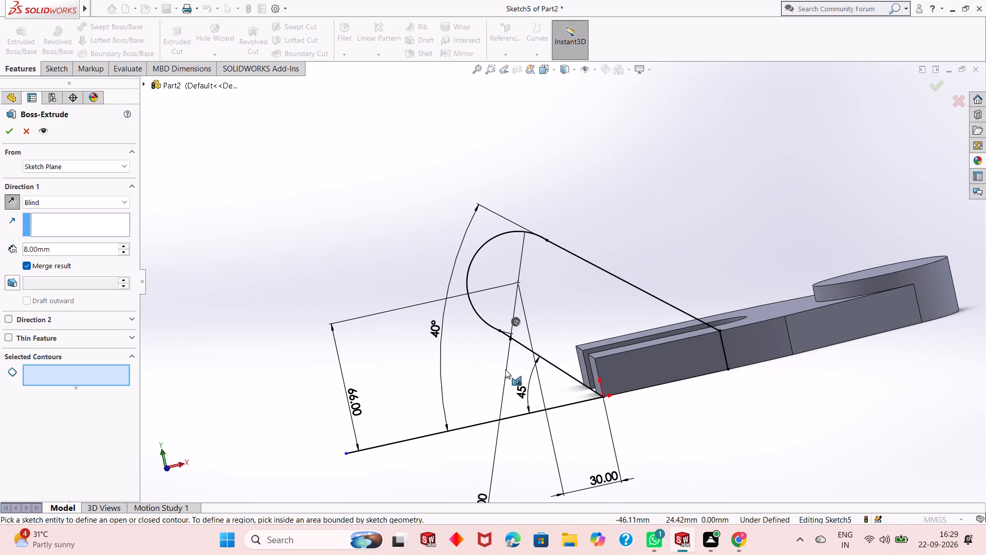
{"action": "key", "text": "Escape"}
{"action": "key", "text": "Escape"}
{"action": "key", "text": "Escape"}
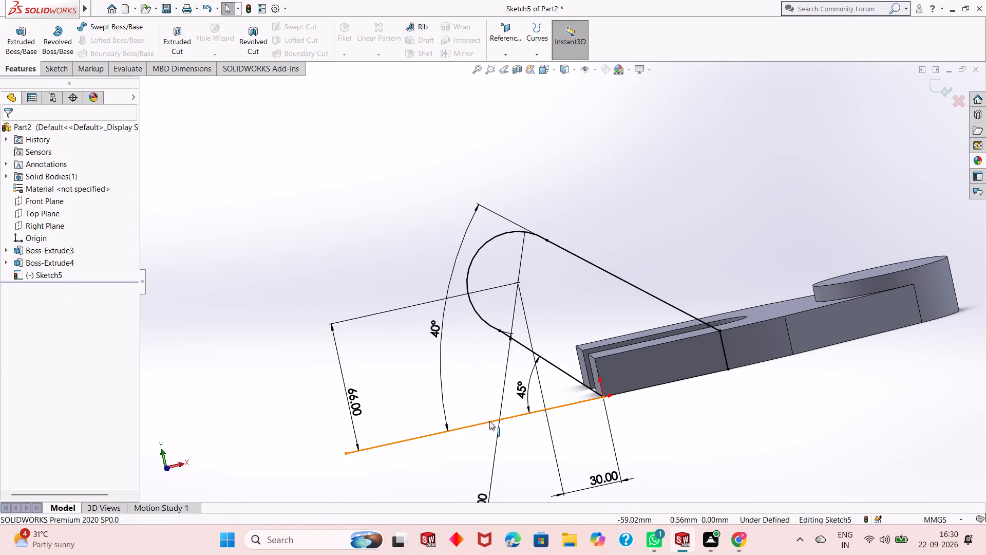
Delete the horizontal reference line that extends from the origin away from the plate, accepting loss of its dependent dimensions.
{"action": "left_click", "coordinate": [489, 421]}
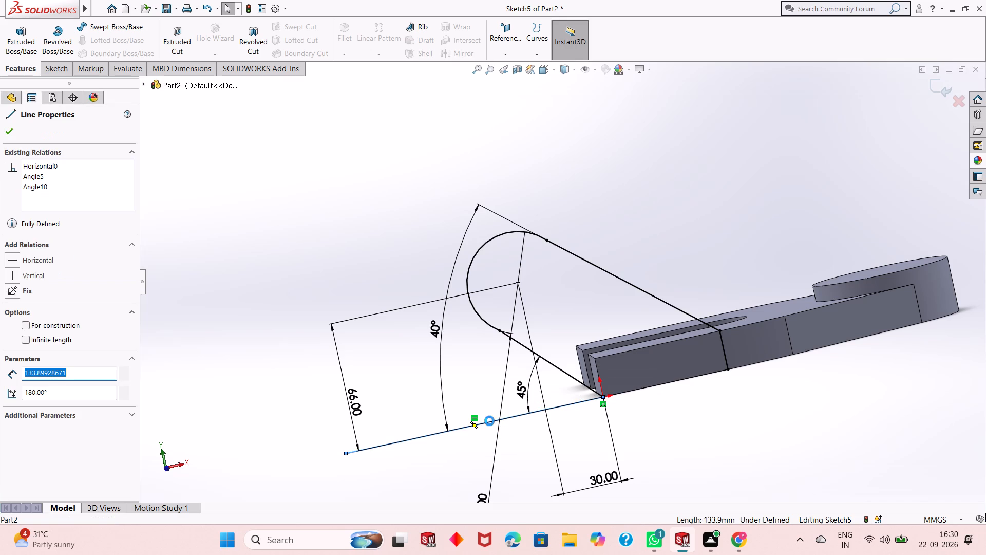
{"action": "key", "text": "Delete"}
{"action": "left_click", "coordinate": [419, 264]}
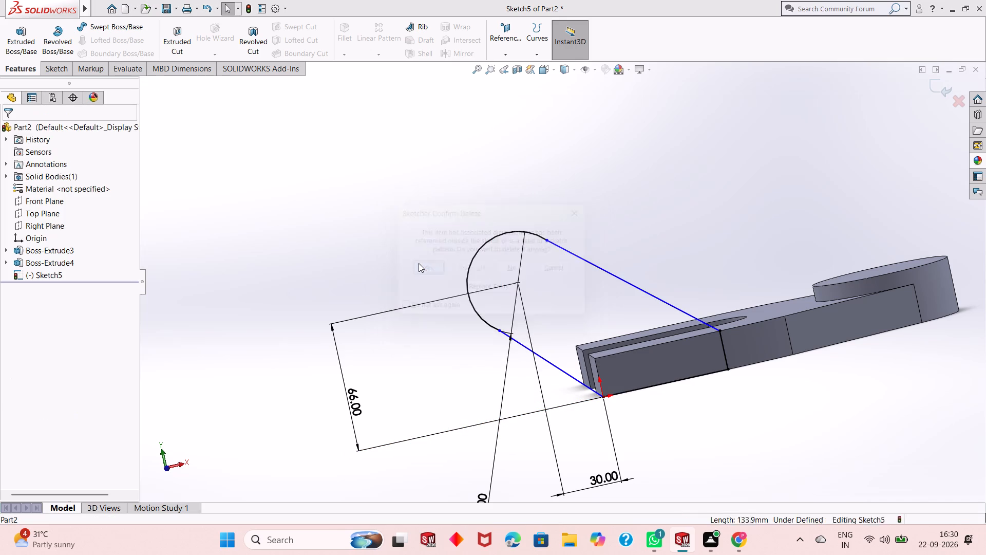
Extrude the closed inclined arm profile as a 15 mm blind boss, with the direction reversed so it goes inward over the plate's prong.
{"action": "scroll", "coordinate": [697, 388], "scroll_direction": "down", "scroll_amount": 2}
{"action": "scroll", "coordinate": [655, 380], "scroll_direction": "down", "scroll_amount": 2}
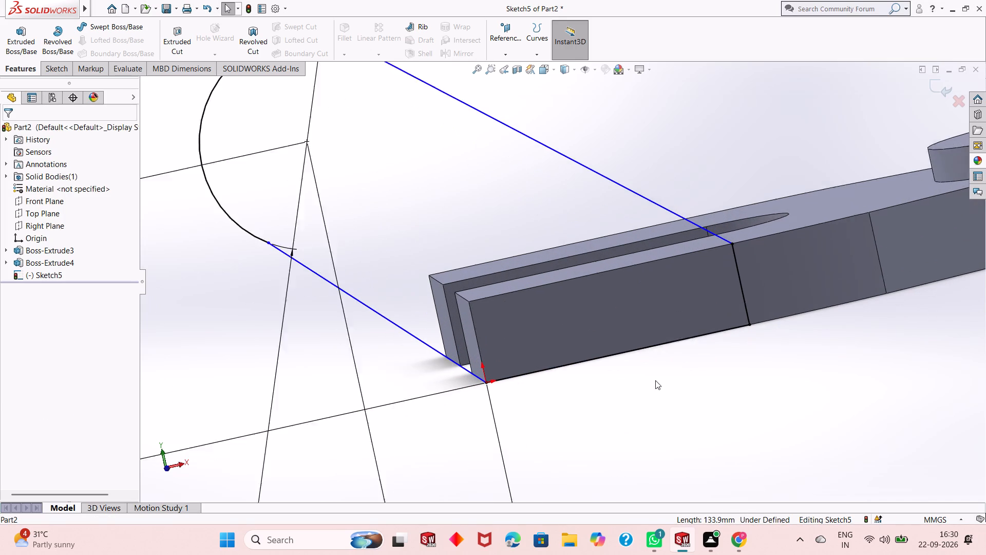
{"action": "scroll", "coordinate": [655, 380], "scroll_direction": "down", "scroll_amount": 1}
{"action": "middle_click_drag", "start_coordinate": [609, 382], "coordinate": [598, 382]}
{"action": "scroll", "coordinate": [598, 382], "scroll_direction": "up", "scroll_amount": 6}
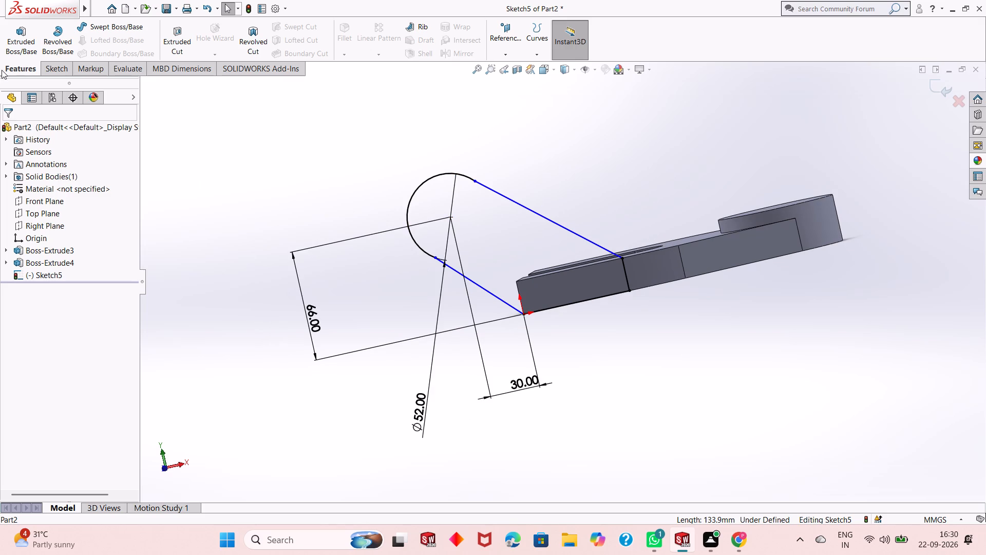
{"action": "left_click", "coordinate": [31, 43]}
{"action": "middle_click_drag", "start_coordinate": [313, 260], "coordinate": [343, 294]}
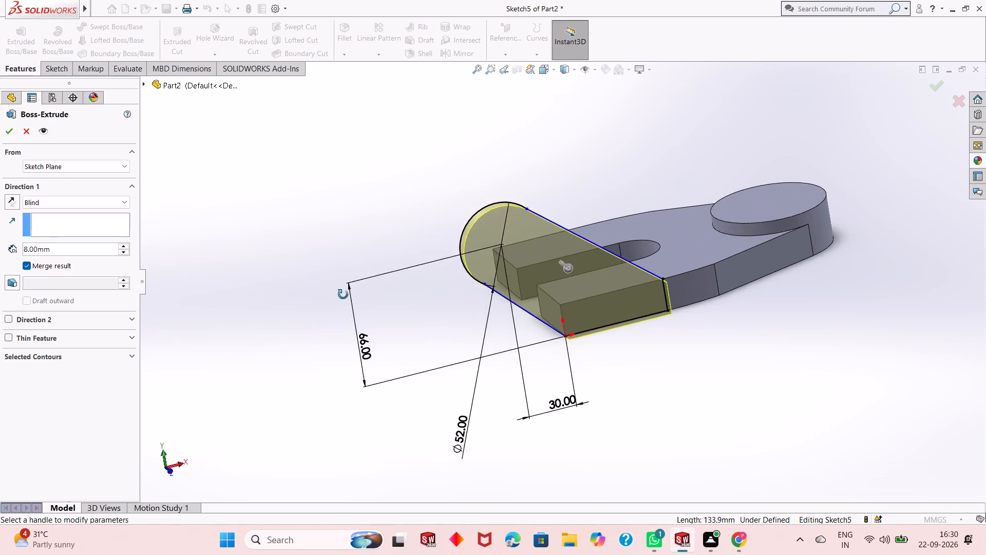
{"action": "middle_click_drag", "start_coordinate": [343, 294], "coordinate": [391, 334]}
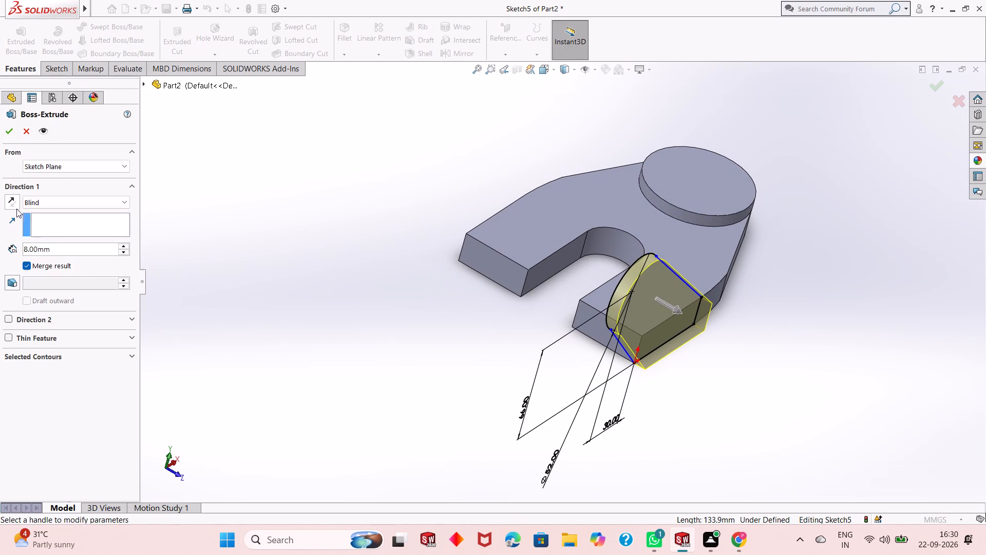
{"action": "left_click", "coordinate": [11, 203]}
{"action": "scroll", "coordinate": [616, 323], "scroll_direction": "down", "scroll_amount": 3}
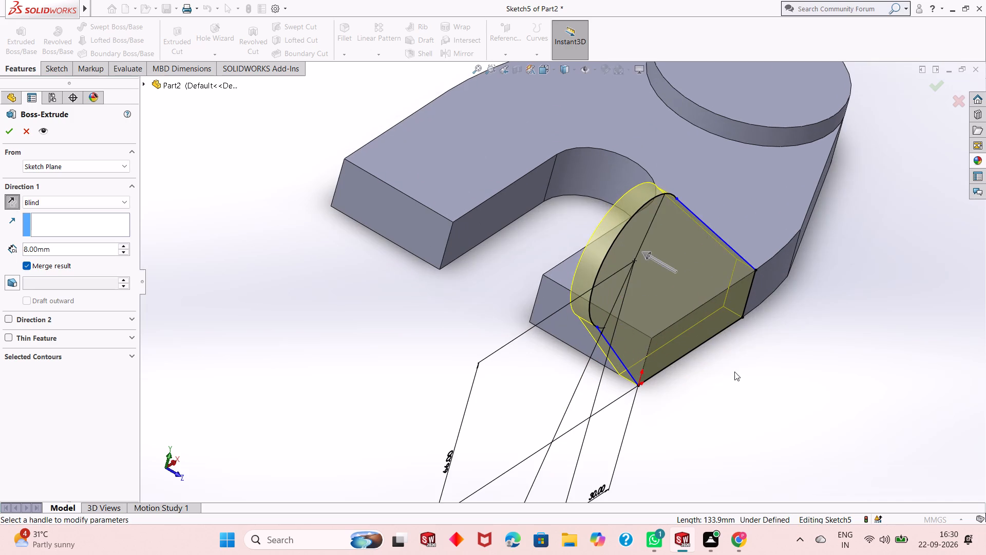
{"action": "middle_click_drag", "start_coordinate": [737, 372], "coordinate": [757, 325]}
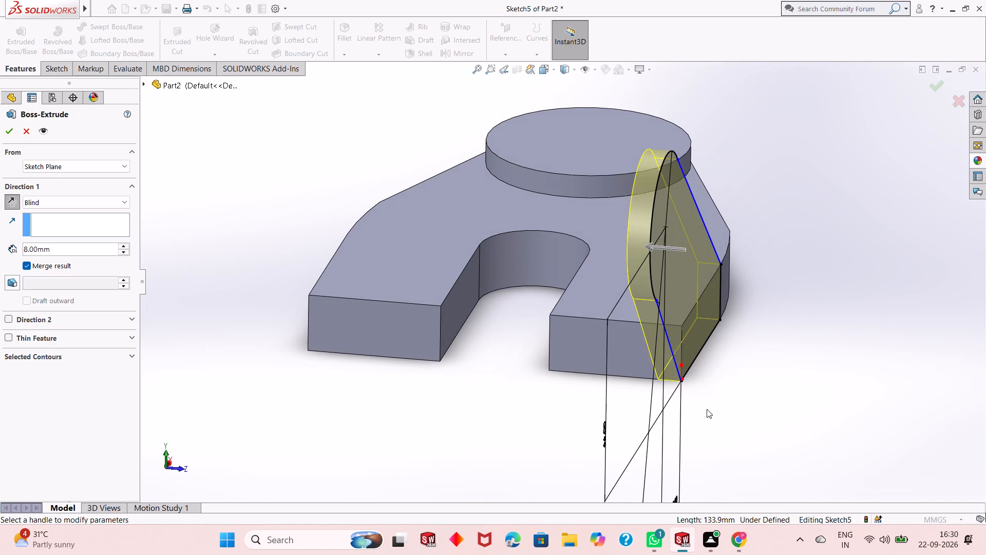
{"action": "double_click", "coordinate": [58, 249]}
{"action": "type", "text": "15"}
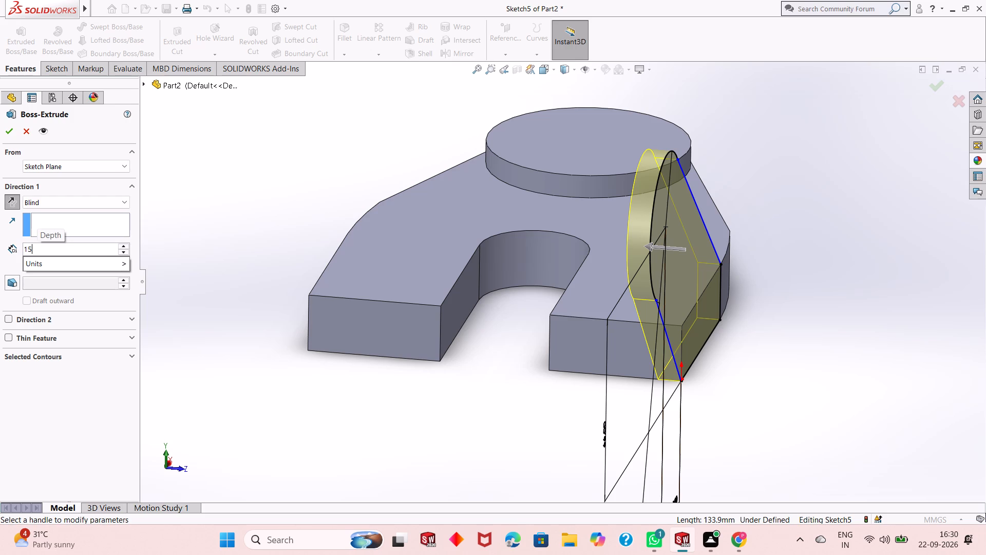
{"action": "key", "text": "Return"}
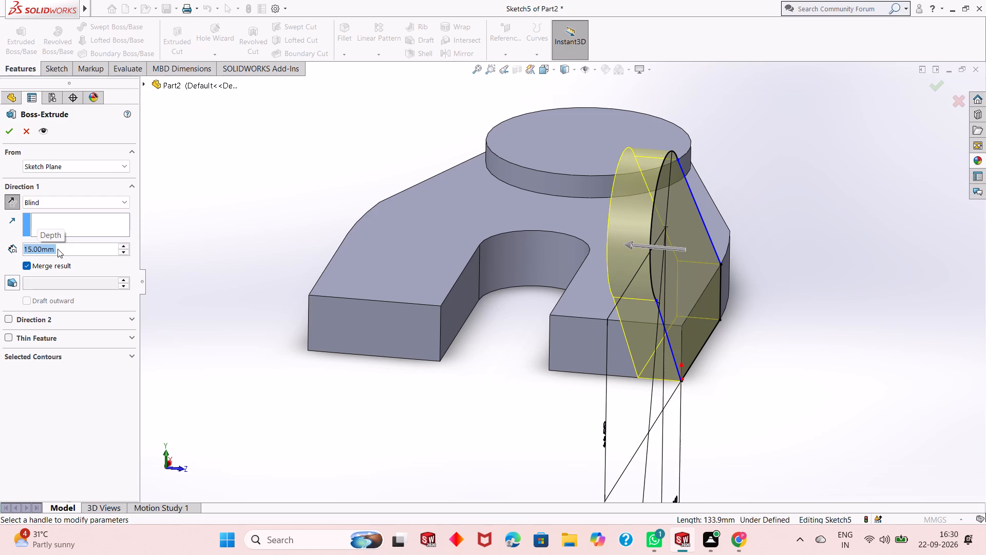
{"action": "left_click", "coordinate": [2, 136]}
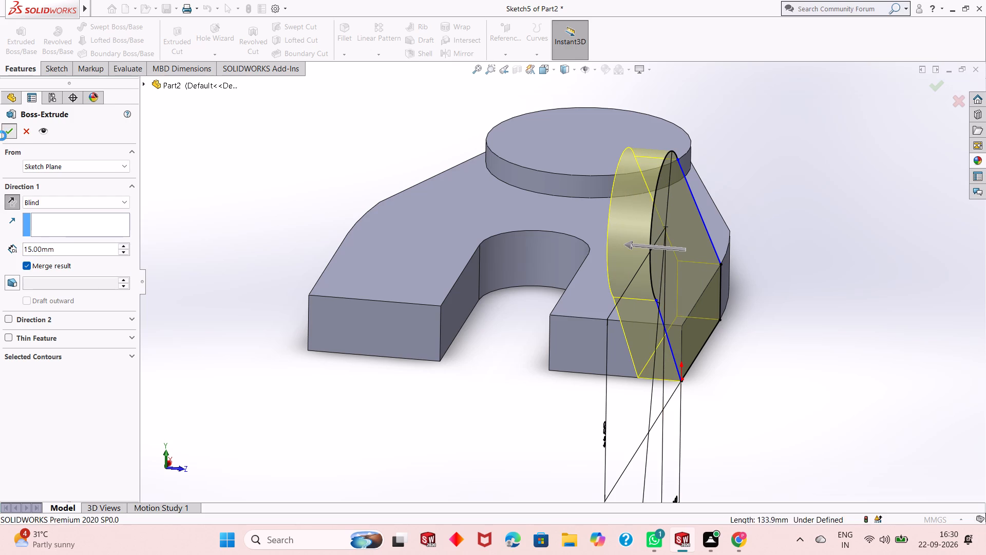
{"action": "left_click", "coordinate": [405, 399]}
Examine the extruded arm and its junction with the slotted plate from the front, underside and opposite side.
{"action": "middle_click_drag", "start_coordinate": [594, 385], "coordinate": [557, 349]}
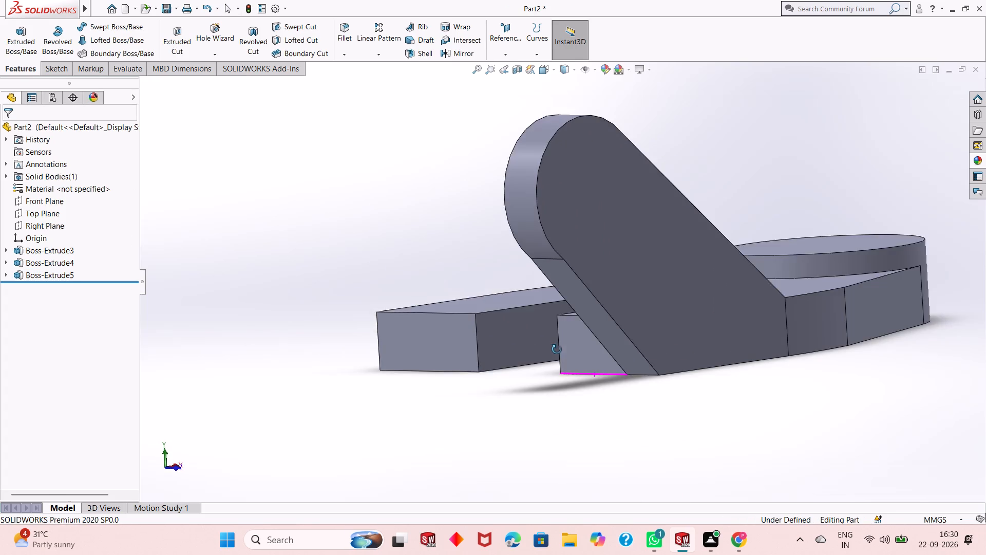
{"action": "middle_click_drag", "start_coordinate": [557, 349], "coordinate": [486, 472]}
{"action": "scroll", "coordinate": [487, 472], "scroll_direction": "up", "scroll_amount": 1}
{"action": "scroll", "coordinate": [632, 417], "scroll_direction": "up", "scroll_amount": 2}
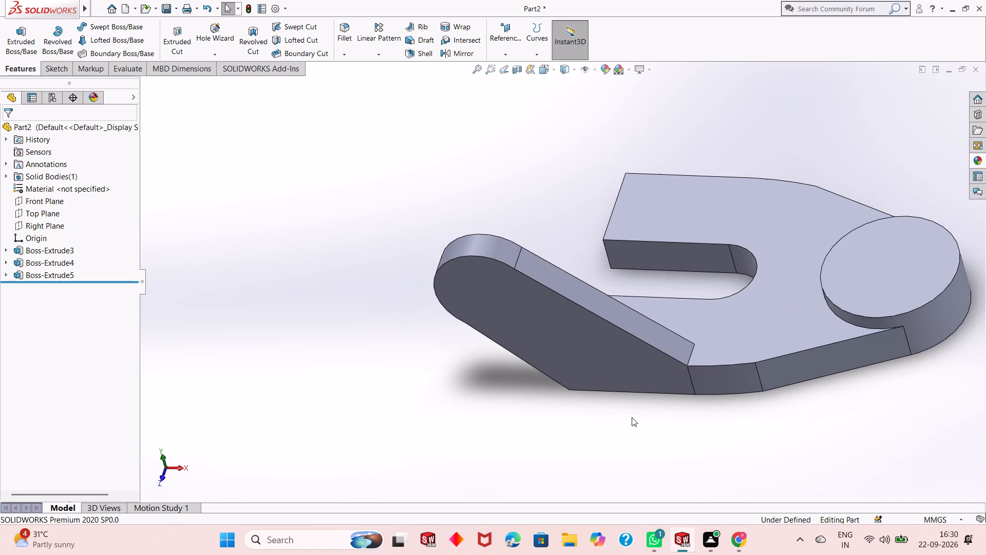
{"action": "middle_click_drag", "start_coordinate": [687, 395], "coordinate": [689, 379]}
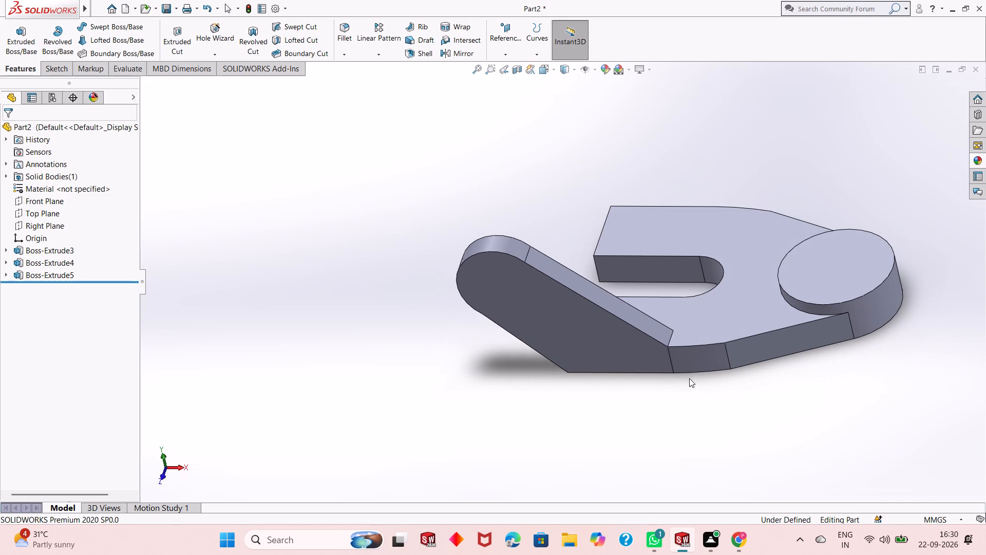
{"action": "middle_click_drag", "start_coordinate": [662, 394], "coordinate": [663, 326]}
{"action": "scroll", "coordinate": [662, 338], "scroll_direction": "up", "scroll_amount": 1}
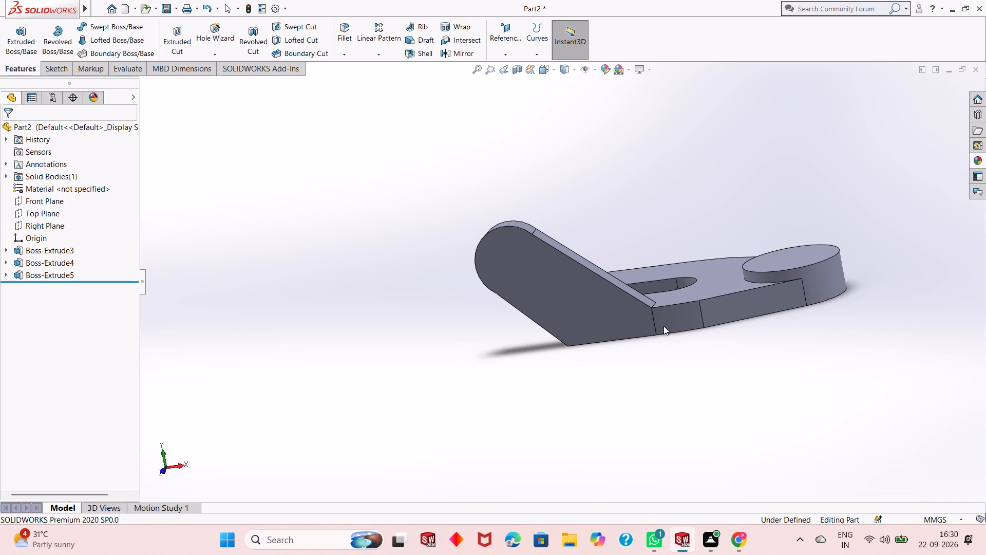
{"action": "middle_click_drag", "start_coordinate": [663, 325], "coordinate": [760, 263]}
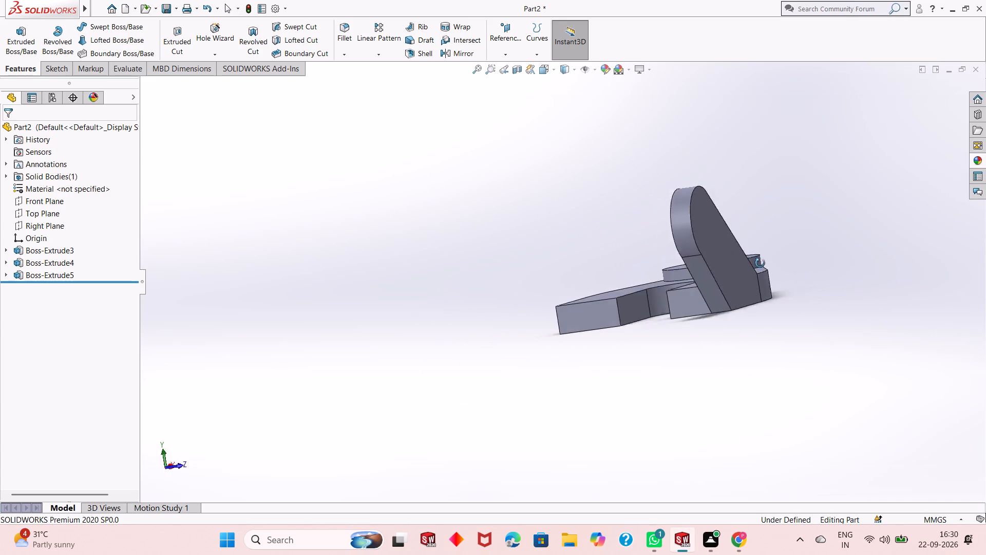
{"action": "middle_click_drag", "start_coordinate": [760, 263], "coordinate": [783, 256]}
{"action": "scroll", "coordinate": [708, 293], "scroll_direction": "down", "scroll_amount": 6}
{"action": "scroll", "coordinate": [665, 361], "scroll_direction": "up", "scroll_amount": 1}
{"action": "middle_click_drag", "start_coordinate": [665, 361], "coordinate": [714, 311]}
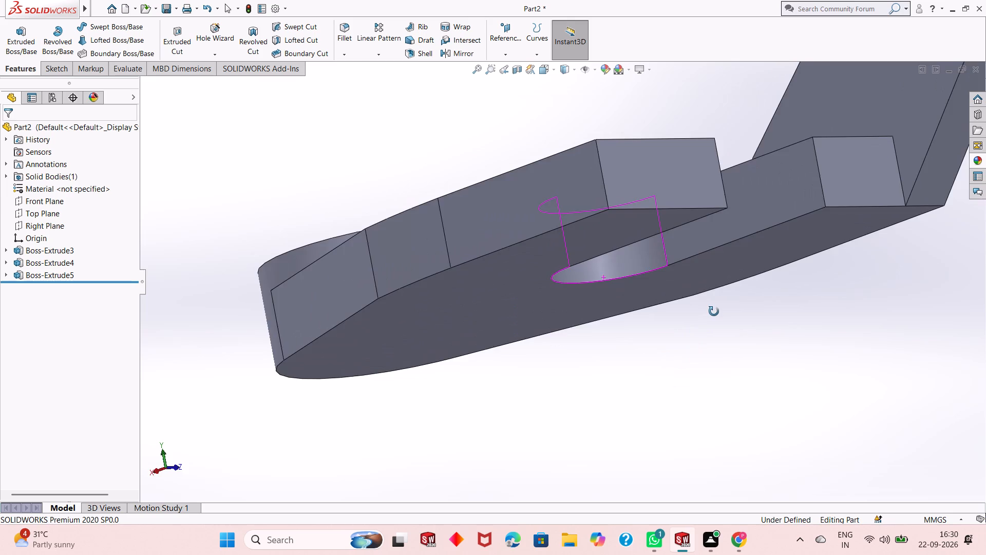
{"action": "middle_click_drag", "start_coordinate": [714, 311], "coordinate": [741, 380]}
{"action": "scroll", "coordinate": [690, 354], "scroll_direction": "up", "scroll_amount": 6}
{"action": "middle_click_drag", "start_coordinate": [723, 310], "coordinate": [746, 295]}
{"action": "middle_click_drag", "start_coordinate": [676, 258], "coordinate": [682, 296]}
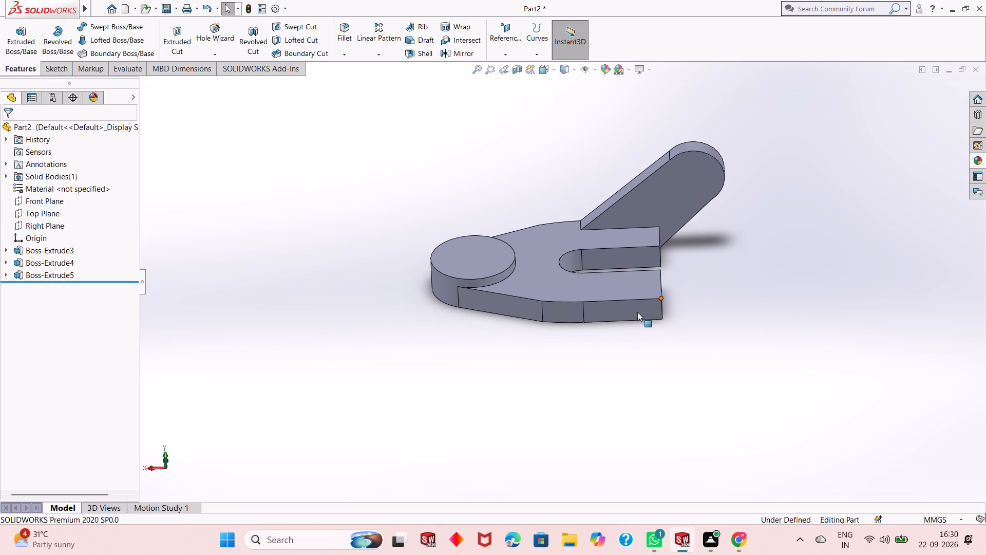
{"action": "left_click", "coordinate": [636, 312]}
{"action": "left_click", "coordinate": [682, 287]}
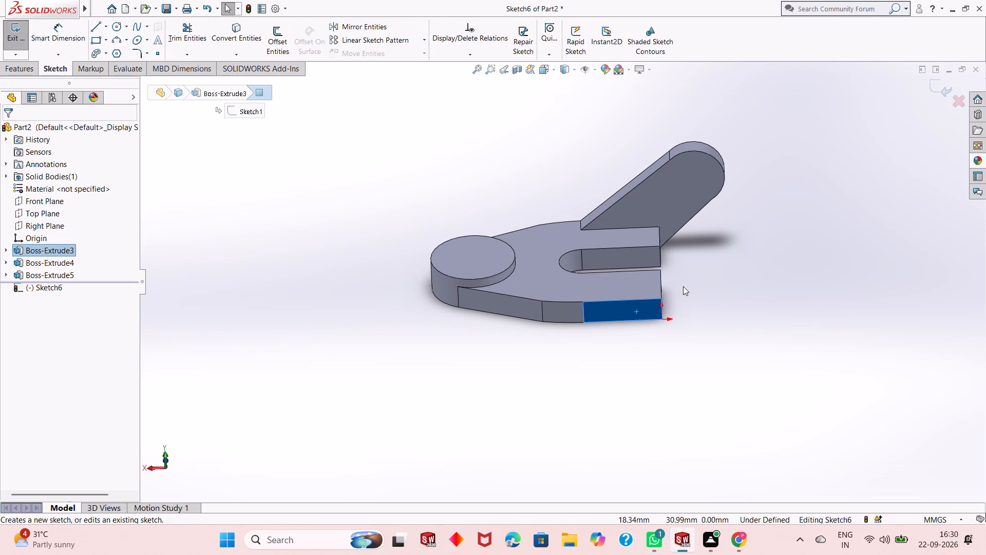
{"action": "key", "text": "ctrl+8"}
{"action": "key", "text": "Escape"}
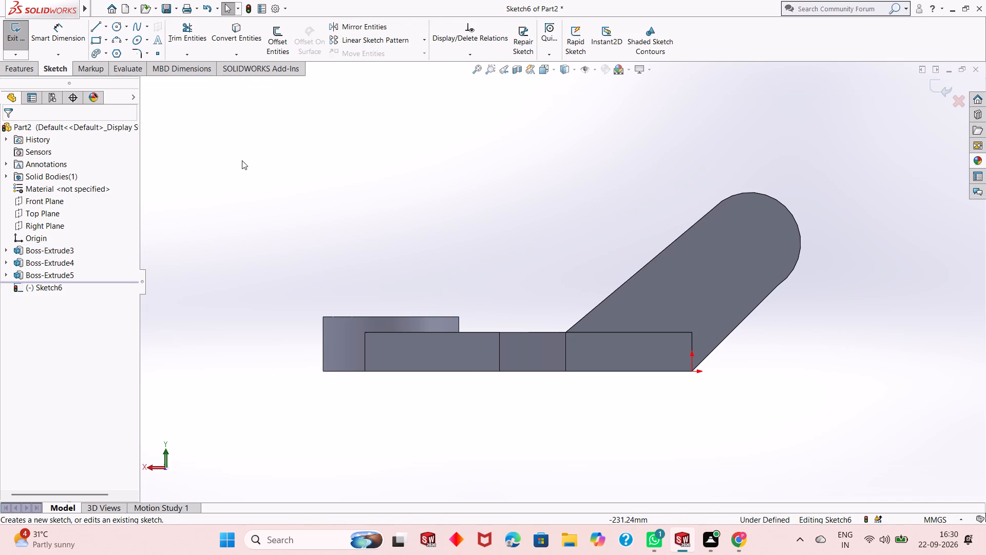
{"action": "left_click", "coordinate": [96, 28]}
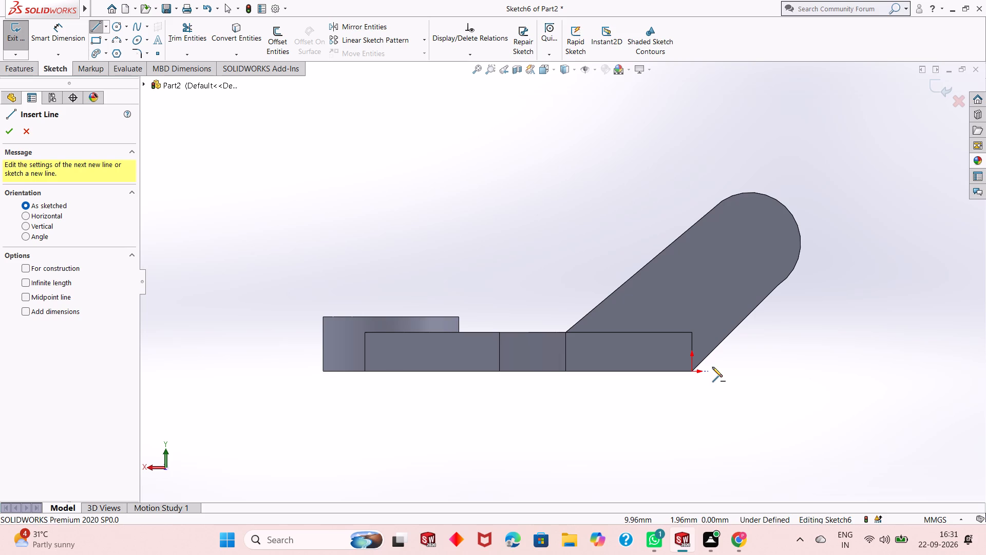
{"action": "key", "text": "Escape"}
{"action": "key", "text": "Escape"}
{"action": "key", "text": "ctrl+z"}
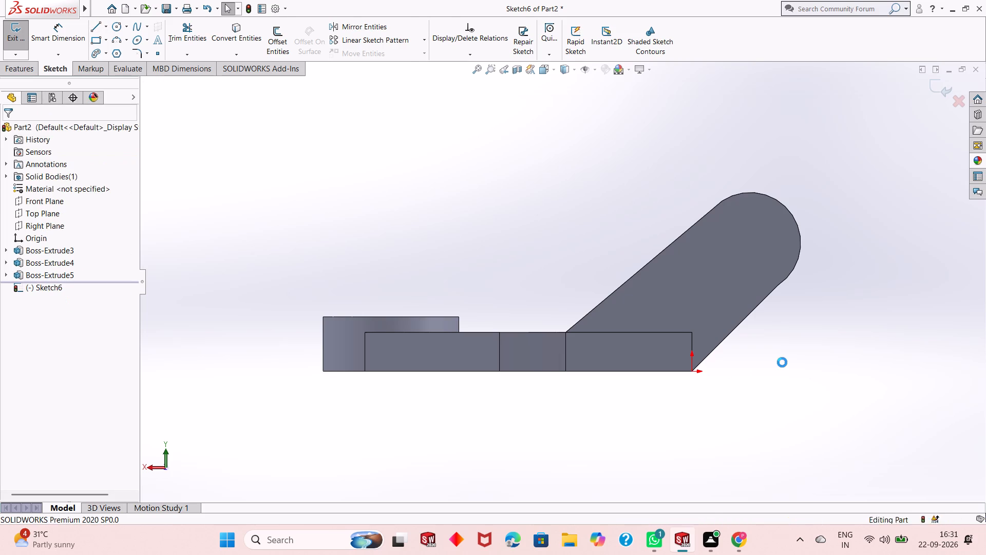
Examine the plate's two prongs, the slot and the single arm to compare both sides of the part.
{"action": "middle_click_drag", "start_coordinate": [782, 362], "coordinate": [666, 429]}
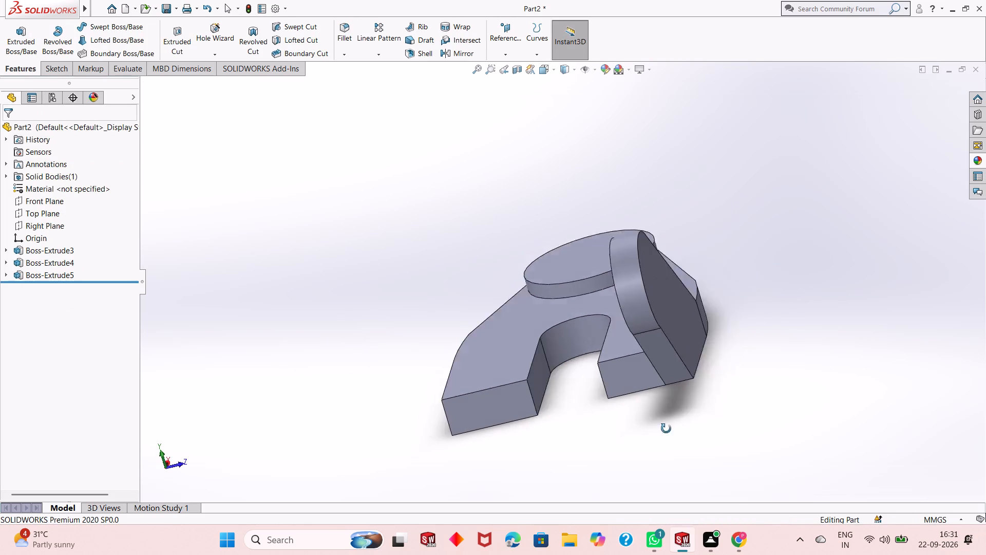
{"action": "middle_click_drag", "start_coordinate": [666, 429], "coordinate": [665, 463]}
{"action": "scroll", "coordinate": [665, 463], "scroll_direction": "up", "scroll_amount": 1}
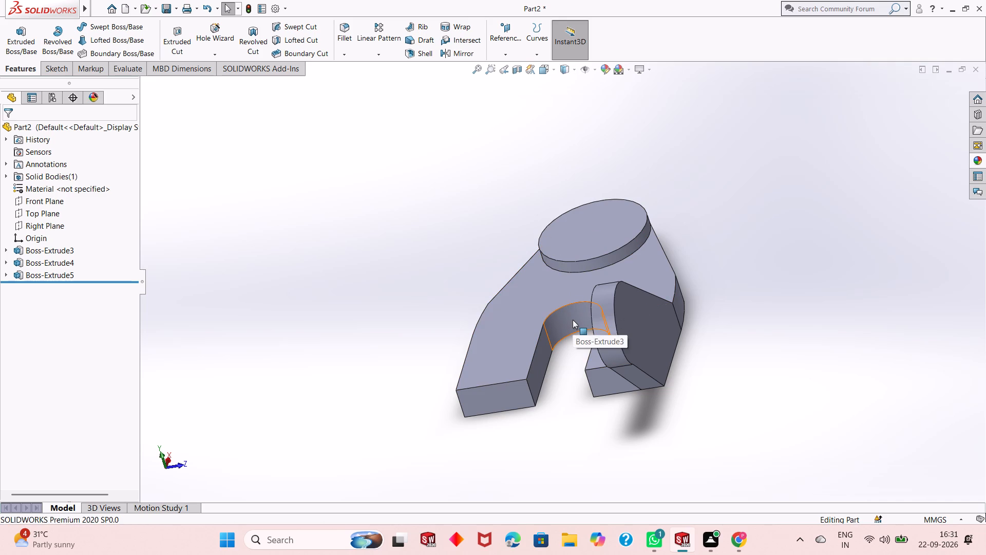
{"action": "scroll", "coordinate": [580, 335], "scroll_direction": "down", "scroll_amount": 2}
{"action": "scroll", "coordinate": [580, 335], "scroll_direction": "up", "scroll_amount": 2}
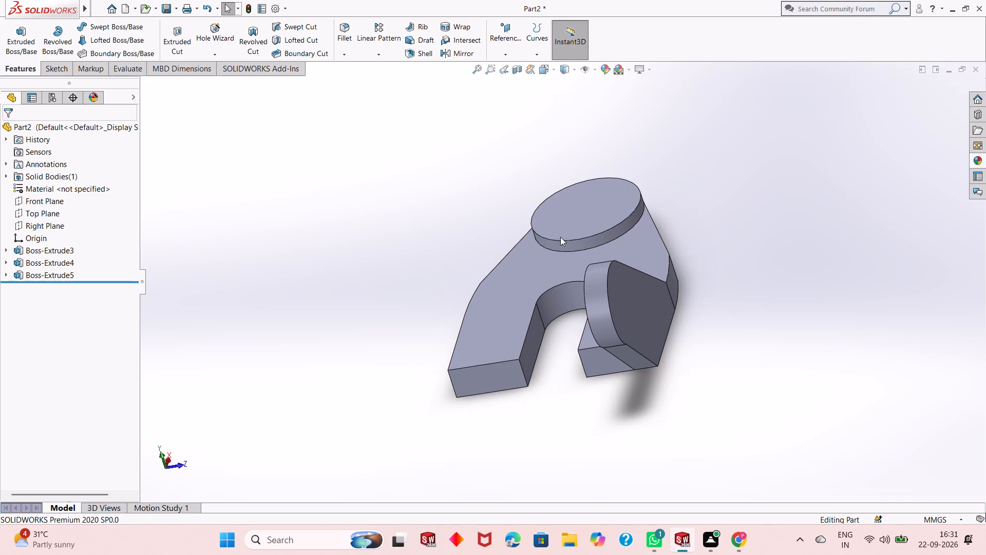
{"action": "scroll", "coordinate": [561, 226], "scroll_direction": "down", "scroll_amount": 1}
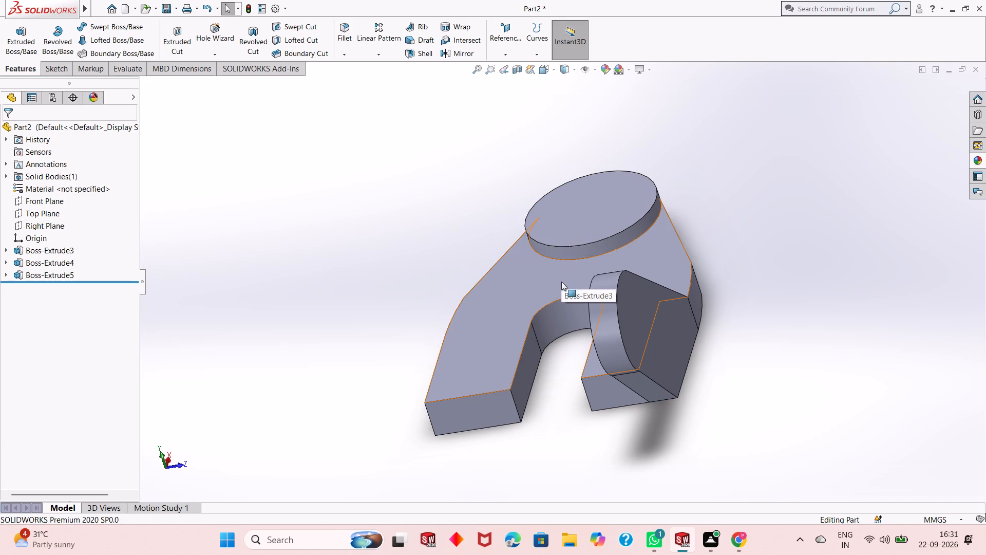
{"action": "scroll", "coordinate": [571, 274], "scroll_direction": "down", "scroll_amount": 2}
{"action": "scroll", "coordinate": [571, 274], "scroll_direction": "up", "scroll_amount": 2}
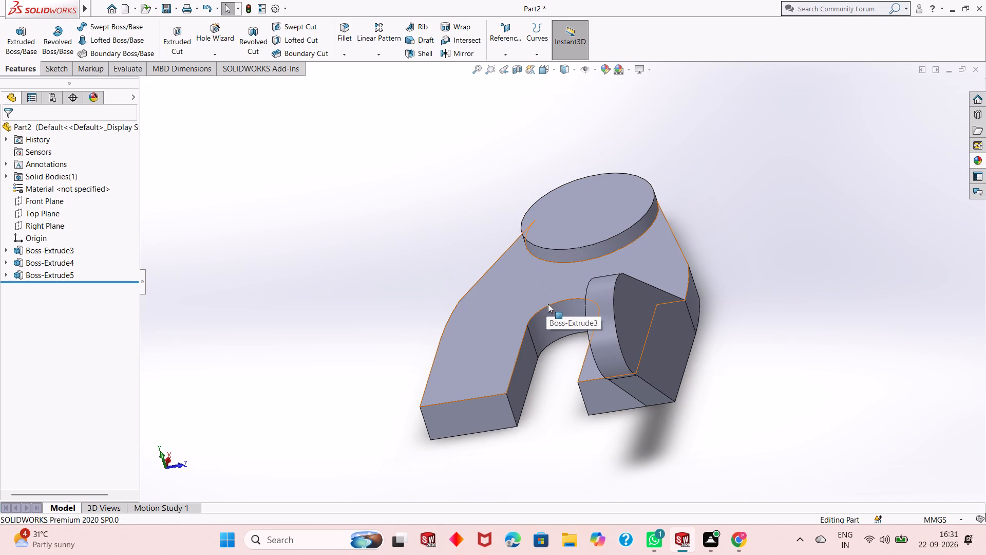
{"action": "scroll", "coordinate": [548, 304], "scroll_direction": "down", "scroll_amount": 2}
{"action": "scroll", "coordinate": [548, 304], "scroll_direction": "up", "scroll_amount": 3}
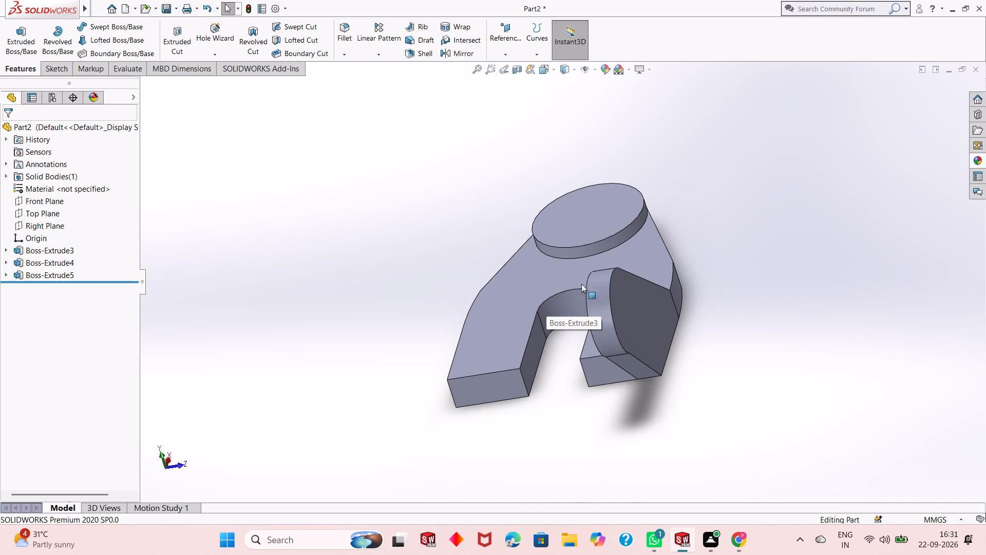
{"action": "scroll", "coordinate": [592, 271], "scroll_direction": "down", "scroll_amount": 1}
{"action": "scroll", "coordinate": [558, 309], "scroll_direction": "up", "scroll_amount": 1}
{"action": "middle_click_drag", "start_coordinate": [558, 309], "coordinate": [591, 265]}
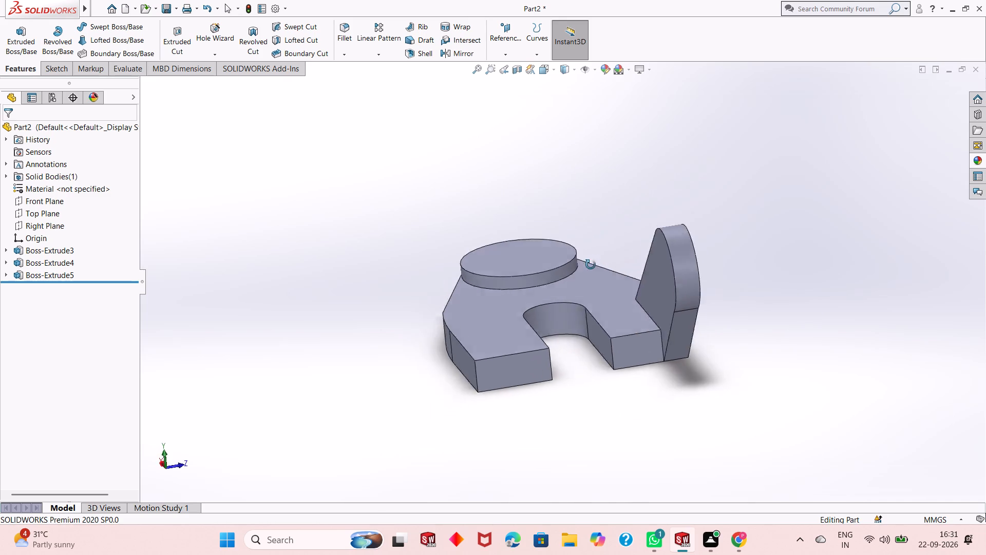
{"action": "middle_click_drag", "start_coordinate": [591, 265], "coordinate": [499, 271]}
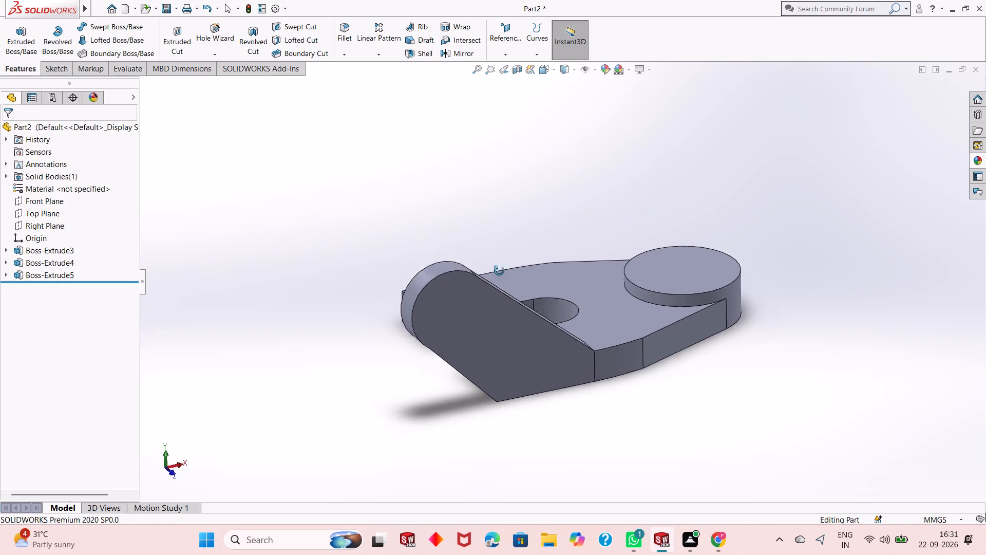
{"action": "middle_click_drag", "start_coordinate": [499, 271], "coordinate": [506, 279]}
{"action": "middle_click_drag", "start_coordinate": [508, 262], "coordinate": [512, 252]}
{"action": "middle_click_drag", "start_coordinate": [559, 232], "coordinate": [564, 303]}
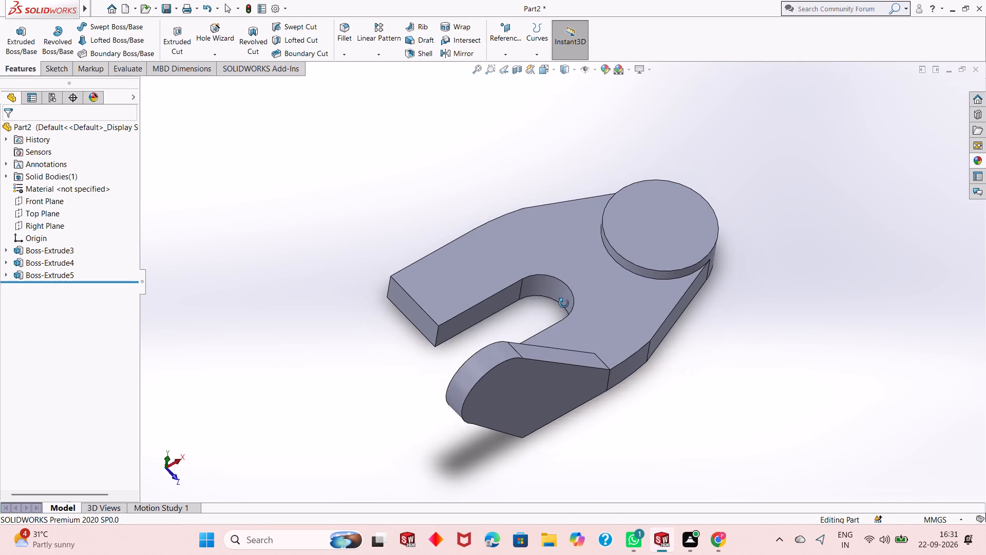
{"action": "middle_click_drag", "start_coordinate": [564, 303], "coordinate": [576, 286]}
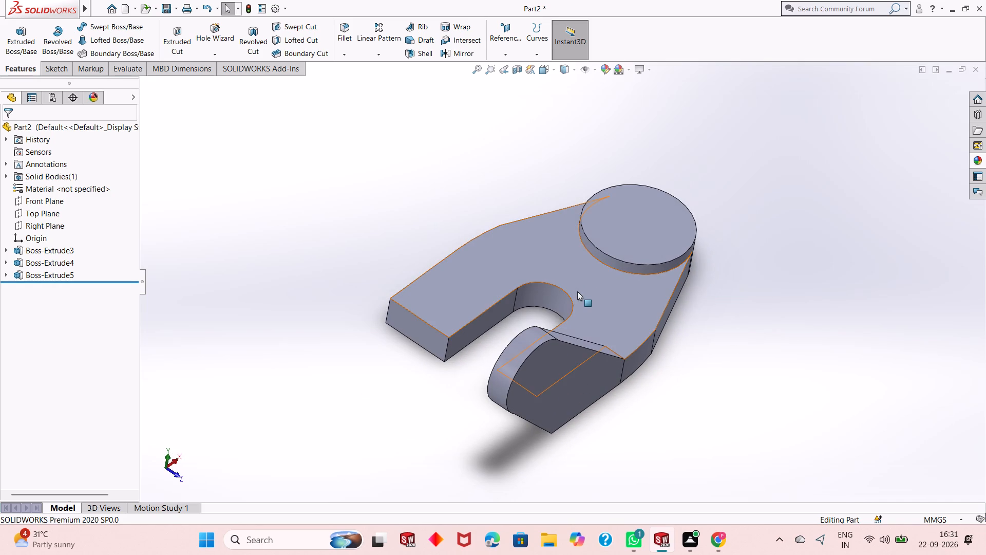
Show the temporary axes of the model's round faces.
{"action": "left_click", "coordinate": [596, 67]}
{"action": "left_click", "coordinate": [597, 99]}
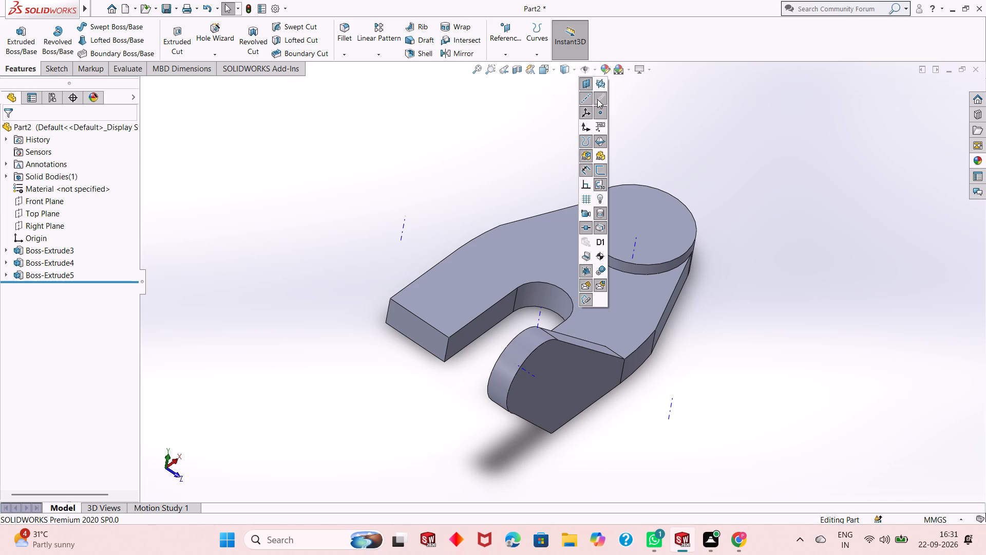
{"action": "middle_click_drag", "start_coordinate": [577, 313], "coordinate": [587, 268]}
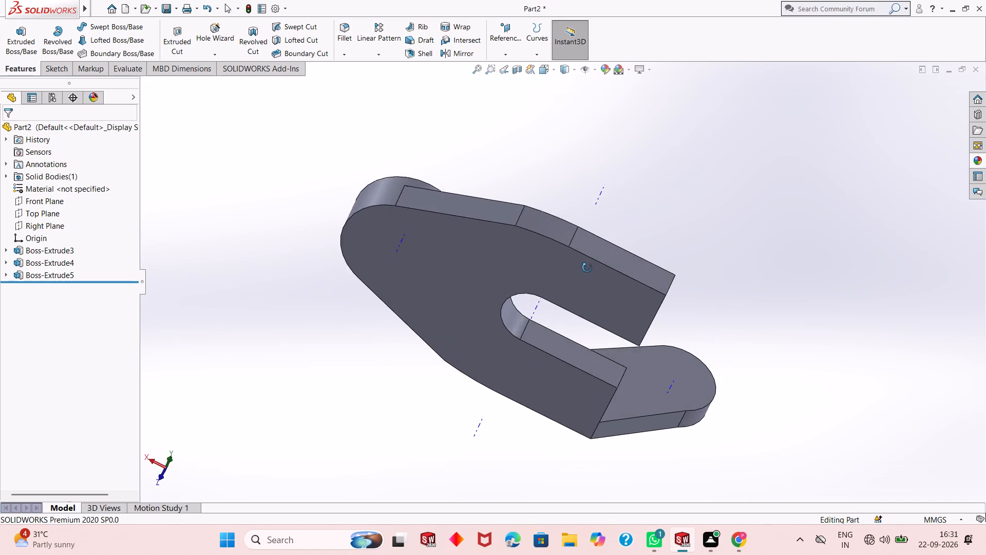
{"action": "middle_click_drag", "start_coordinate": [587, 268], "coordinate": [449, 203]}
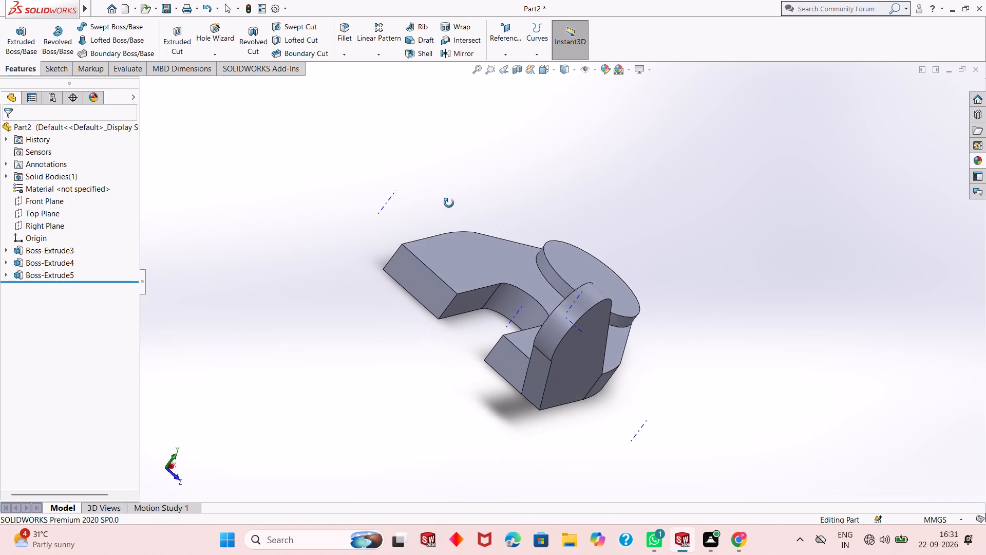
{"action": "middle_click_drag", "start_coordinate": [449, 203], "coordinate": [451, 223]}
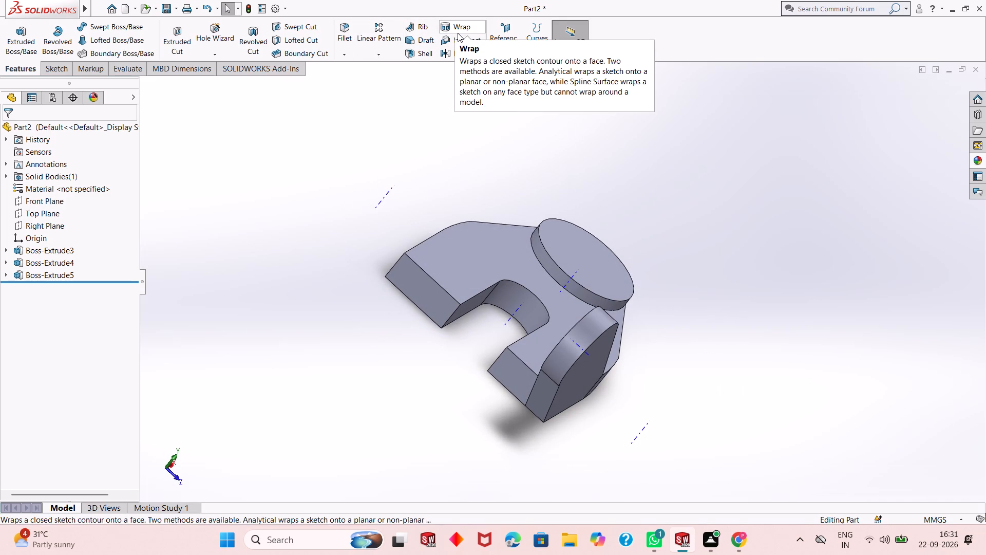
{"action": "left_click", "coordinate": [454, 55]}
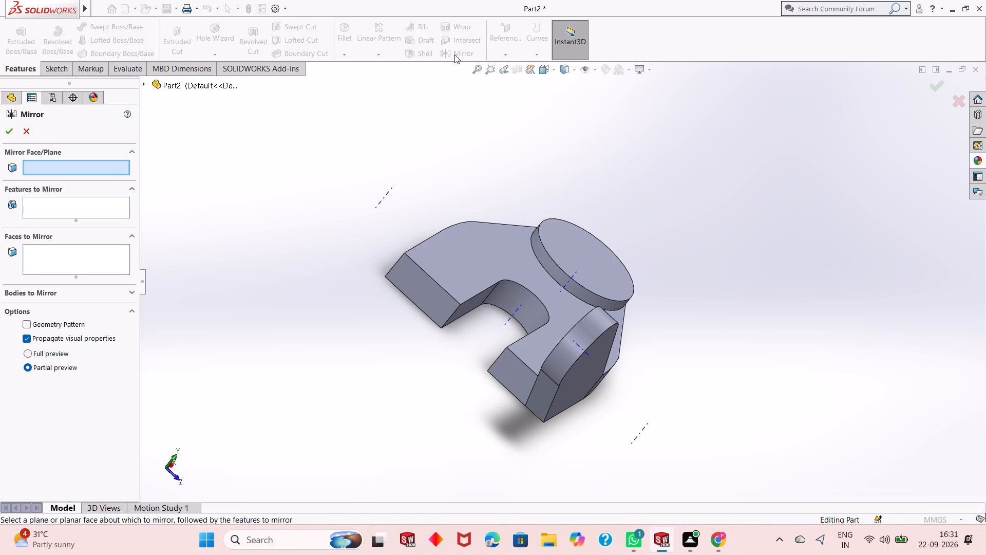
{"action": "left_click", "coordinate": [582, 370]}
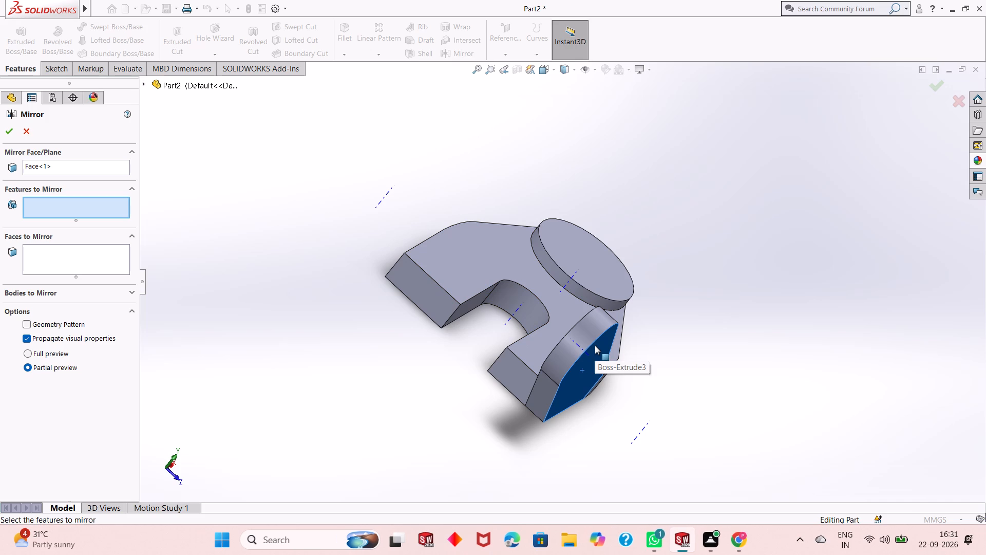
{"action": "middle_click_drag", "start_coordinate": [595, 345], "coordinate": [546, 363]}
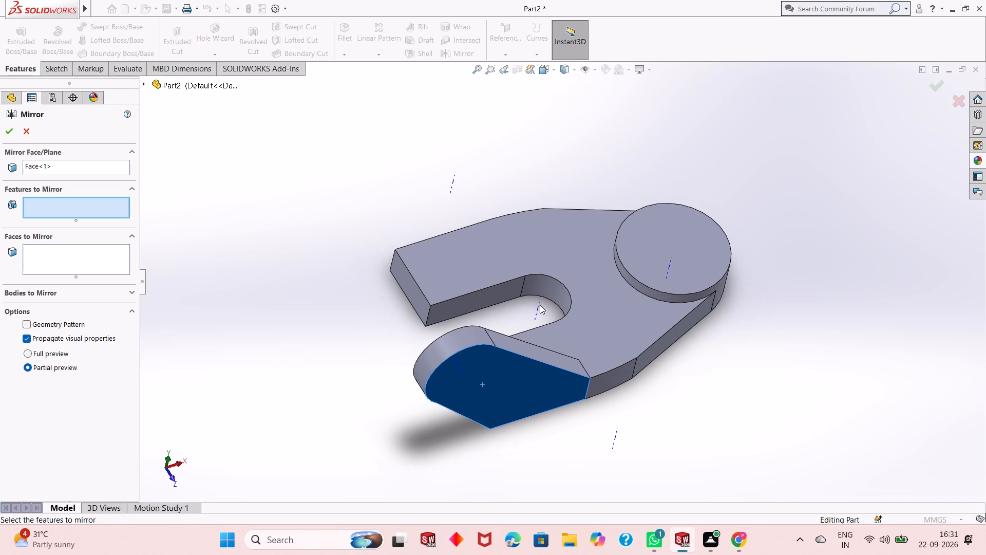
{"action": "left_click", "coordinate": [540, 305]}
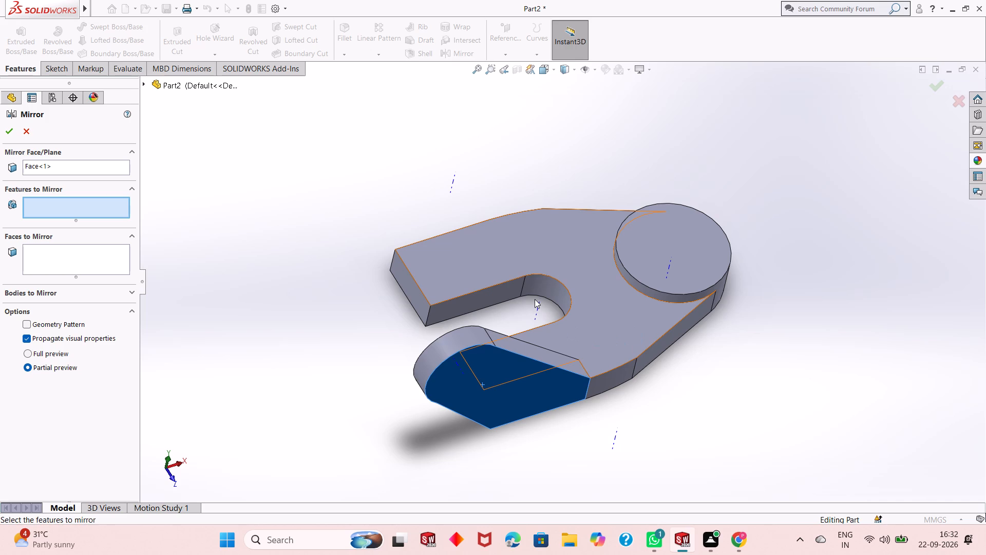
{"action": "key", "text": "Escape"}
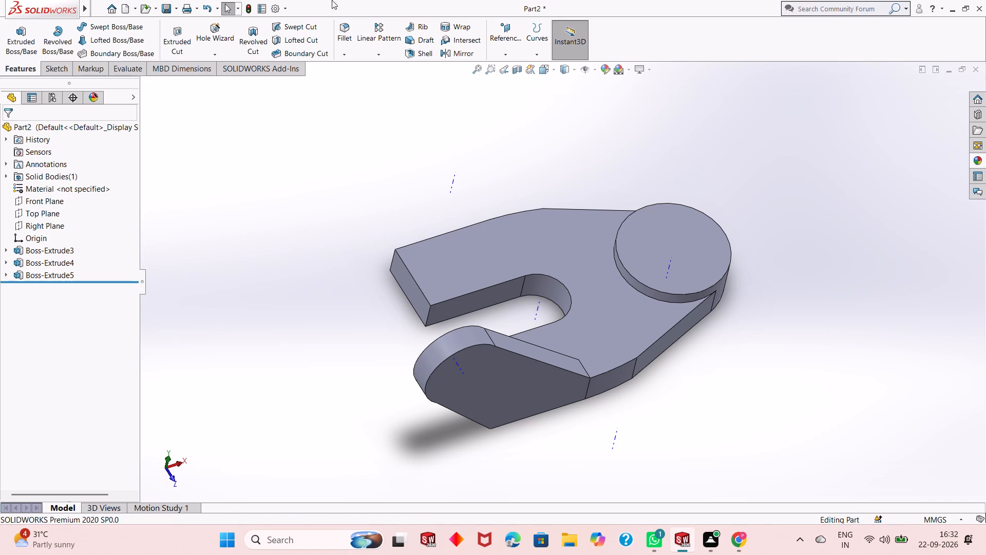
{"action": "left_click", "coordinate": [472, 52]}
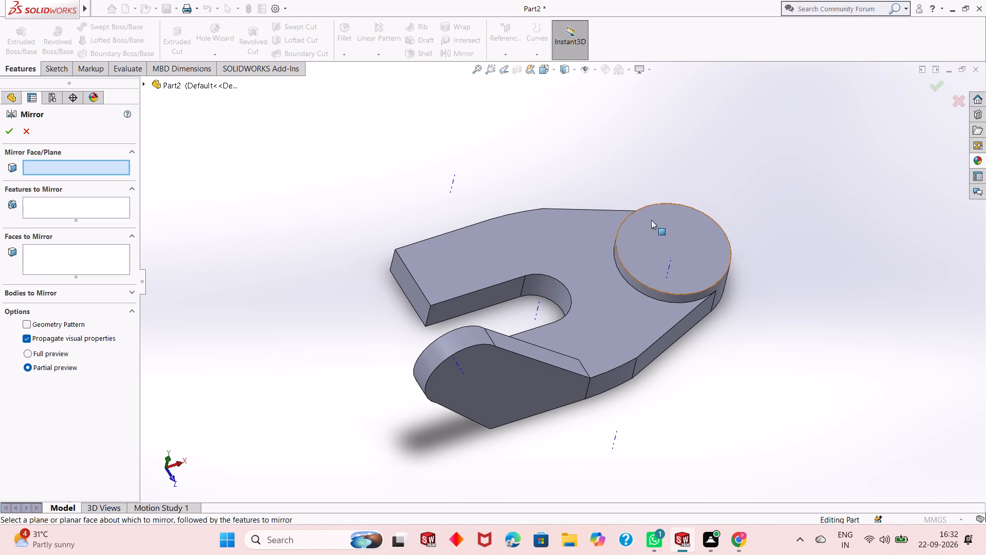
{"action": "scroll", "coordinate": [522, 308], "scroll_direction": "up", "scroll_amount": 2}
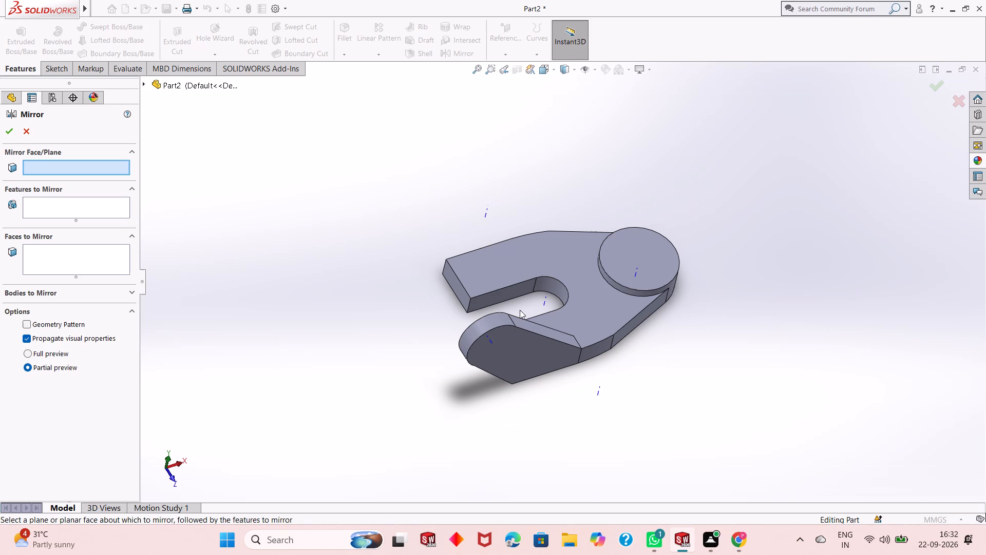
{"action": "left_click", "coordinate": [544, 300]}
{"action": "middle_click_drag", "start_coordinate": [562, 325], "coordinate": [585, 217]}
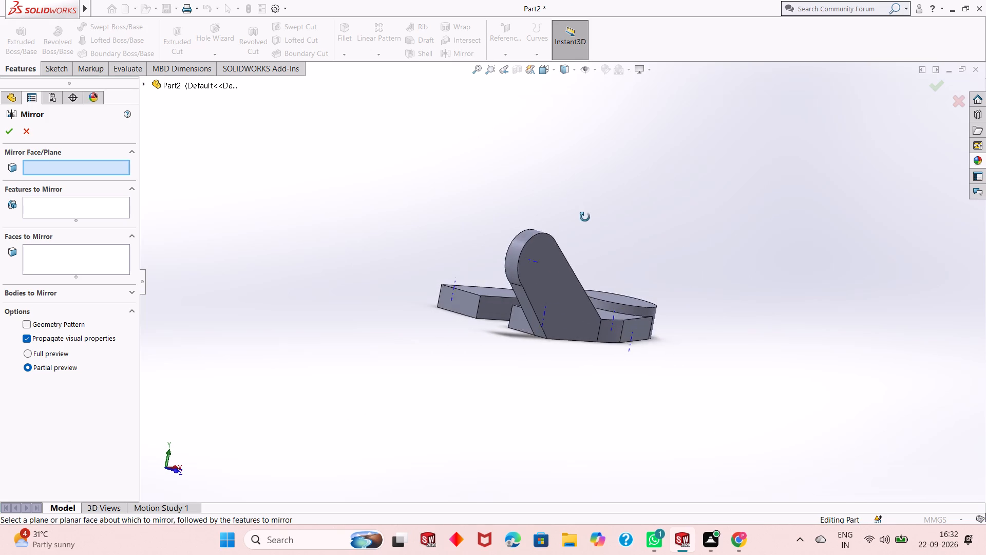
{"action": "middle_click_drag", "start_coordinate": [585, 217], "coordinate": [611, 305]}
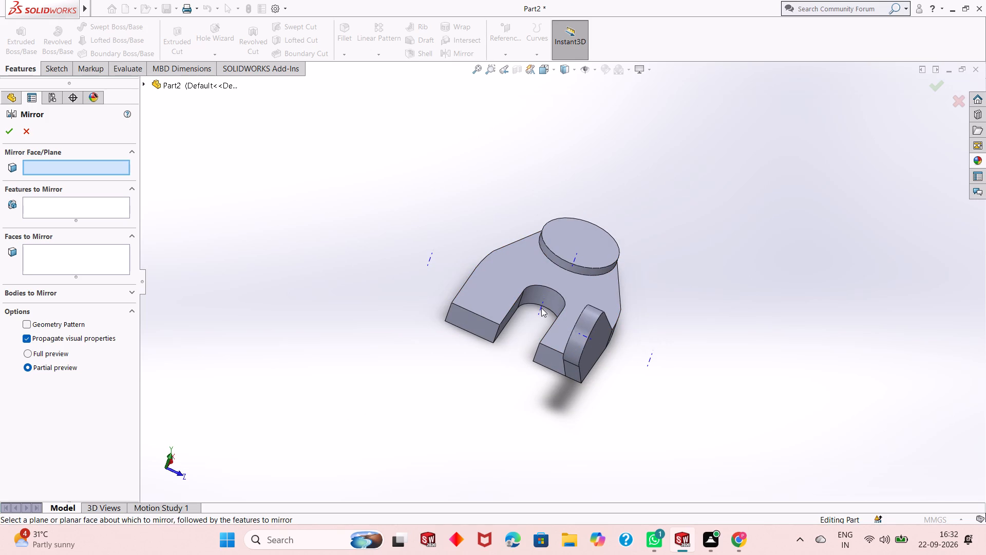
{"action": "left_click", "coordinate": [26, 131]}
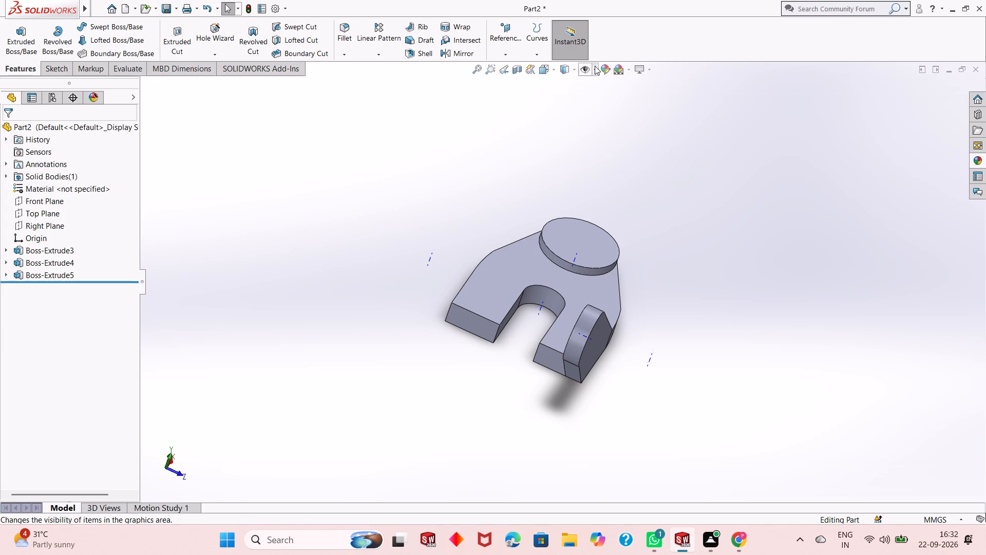
Hide the temporary axes of the model's round faces.
{"action": "left_click", "coordinate": [595, 66]}
{"action": "left_click", "coordinate": [594, 70]}
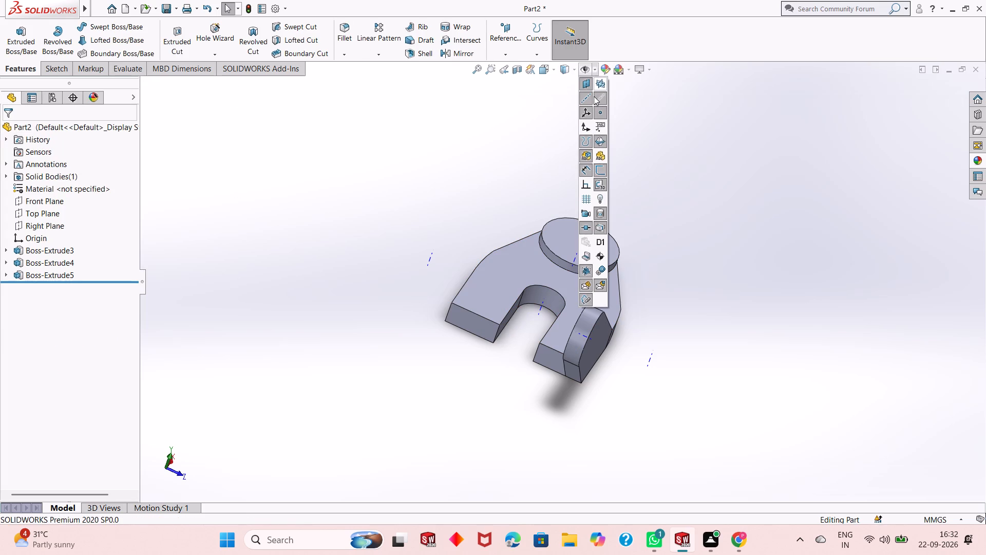
{"action": "left_click", "coordinate": [601, 95]}
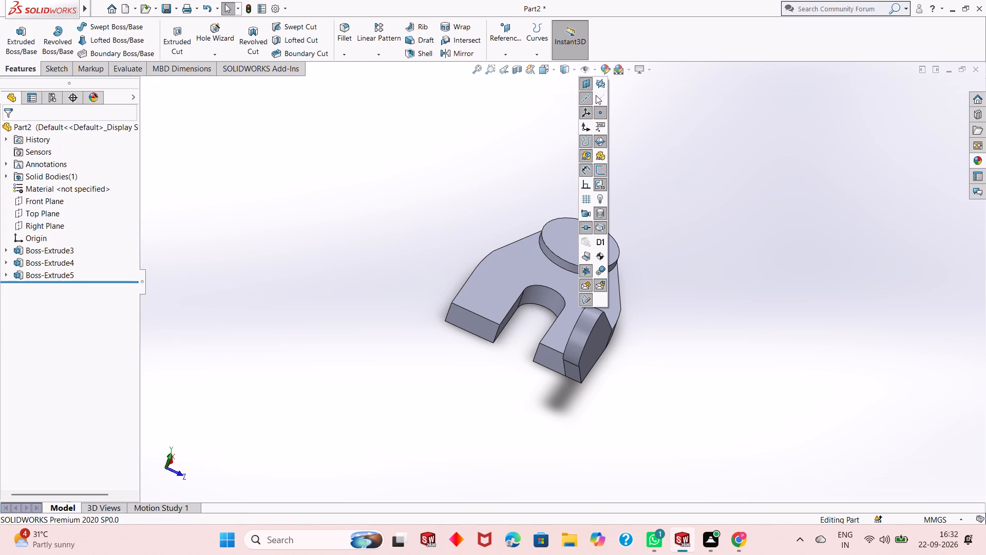
{"action": "left_click", "coordinate": [586, 97]}
{"action": "left_click", "coordinate": [586, 97]}
{"action": "left_click", "coordinate": [669, 127]}
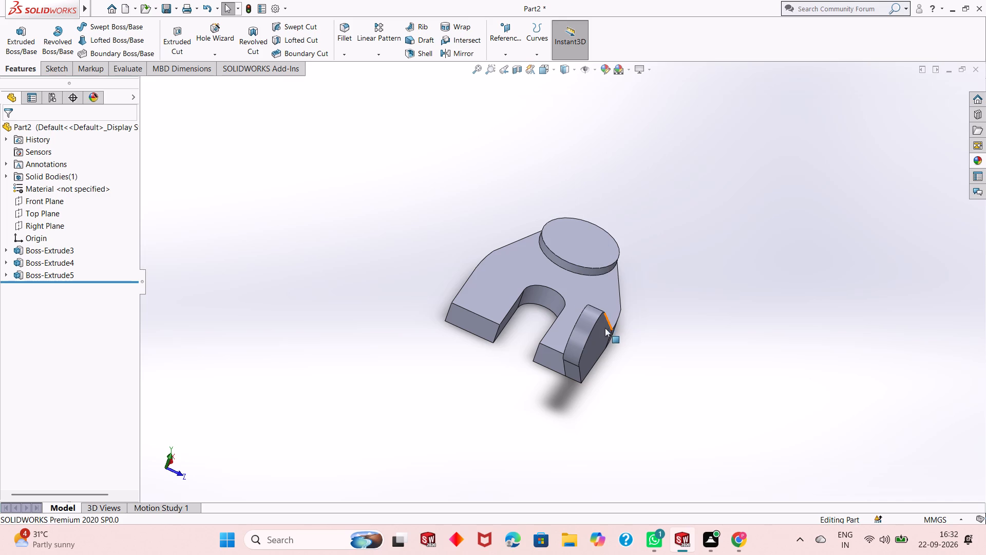
Start a sketch on the outer side face of the prong without an arm, viewed normal to that face.
{"action": "middle_click_drag", "start_coordinate": [600, 329], "coordinate": [553, 252]}
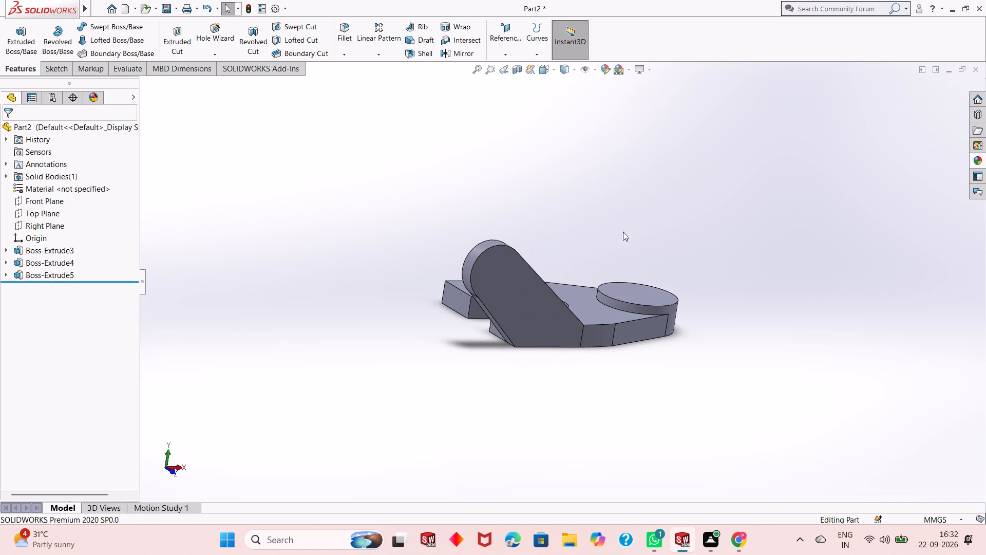
{"action": "middle_click_drag", "start_coordinate": [604, 303], "coordinate": [714, 352]}
{"action": "scroll", "coordinate": [633, 344], "scroll_direction": "up", "scroll_amount": 1}
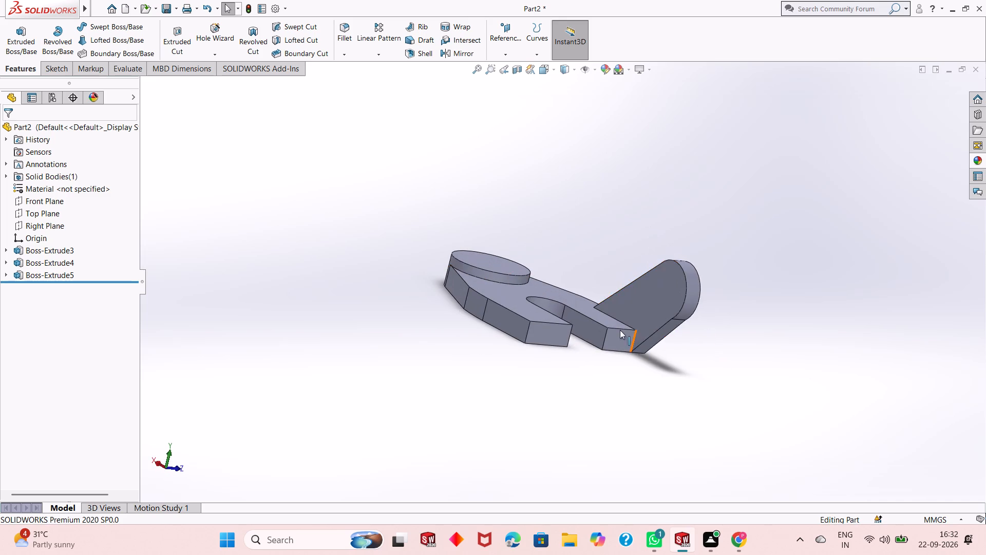
{"action": "scroll", "coordinate": [596, 282], "scroll_direction": "down", "scroll_amount": 4}
{"action": "middle_click_drag", "start_coordinate": [601, 347], "coordinate": [693, 359]}
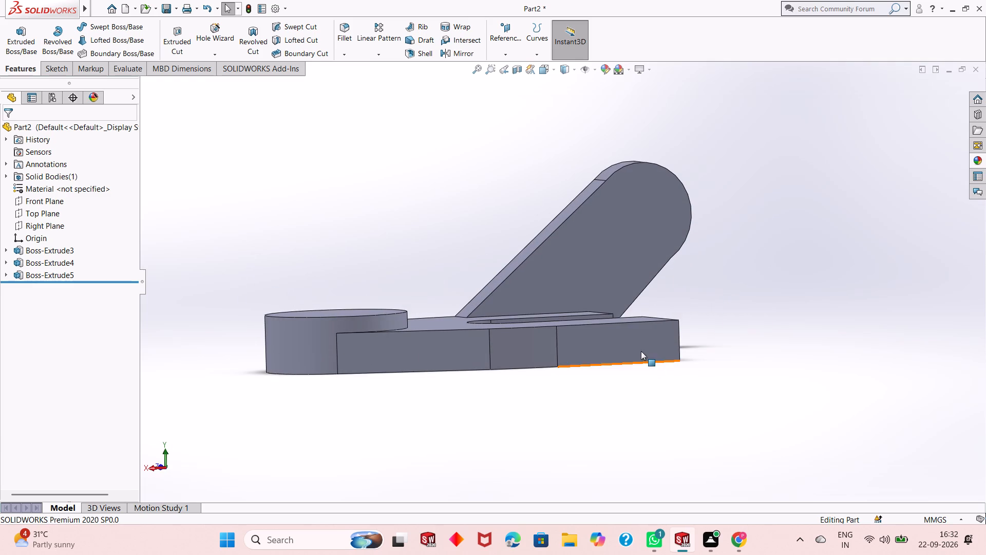
{"action": "left_click", "coordinate": [641, 351]}
{"action": "left_click", "coordinate": [685, 326]}
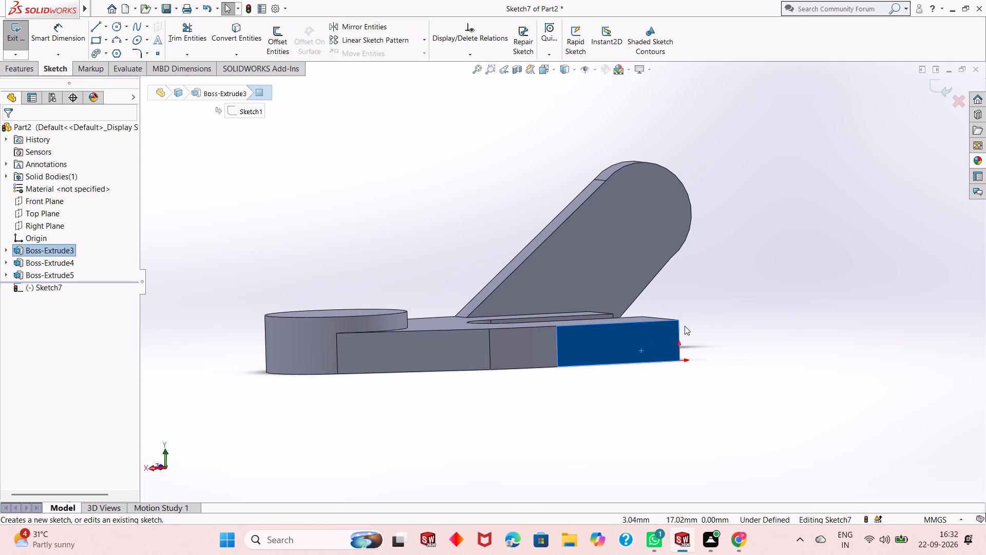
{"action": "key", "text": "ctrl+8"}
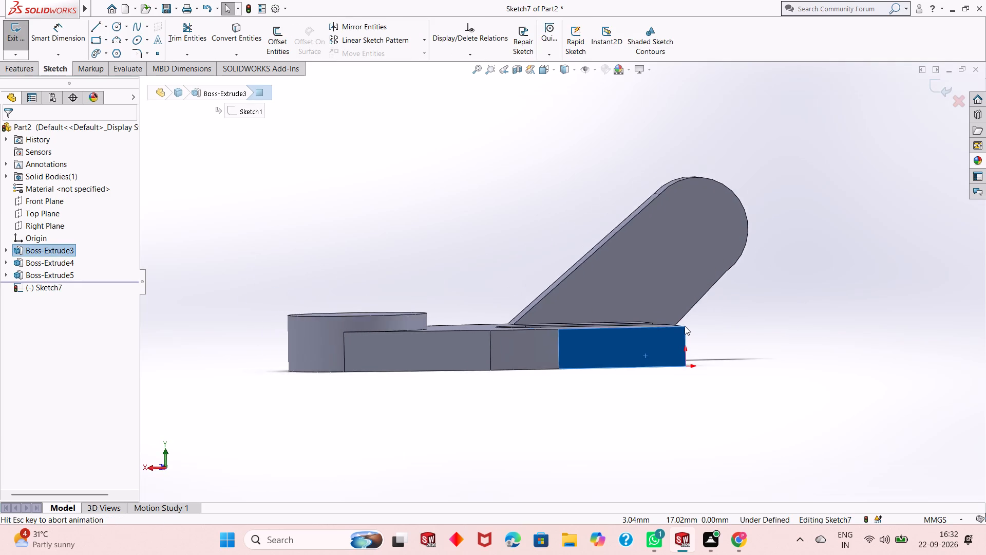
{"action": "key", "text": "Escape"}
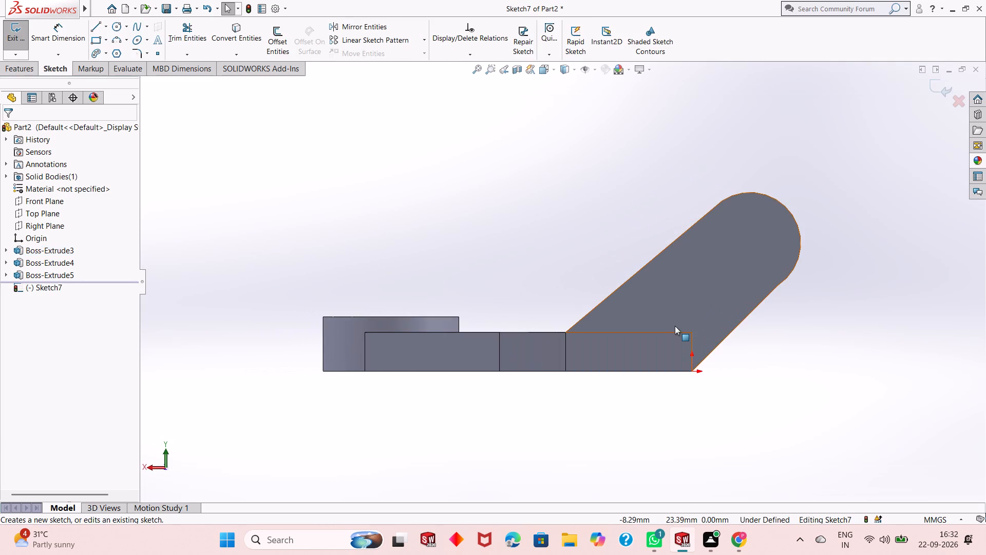
Draw a horizontal line about 70.5 mm long outward from the prong's lower end corner.
{"action": "left_click", "coordinate": [95, 29]}
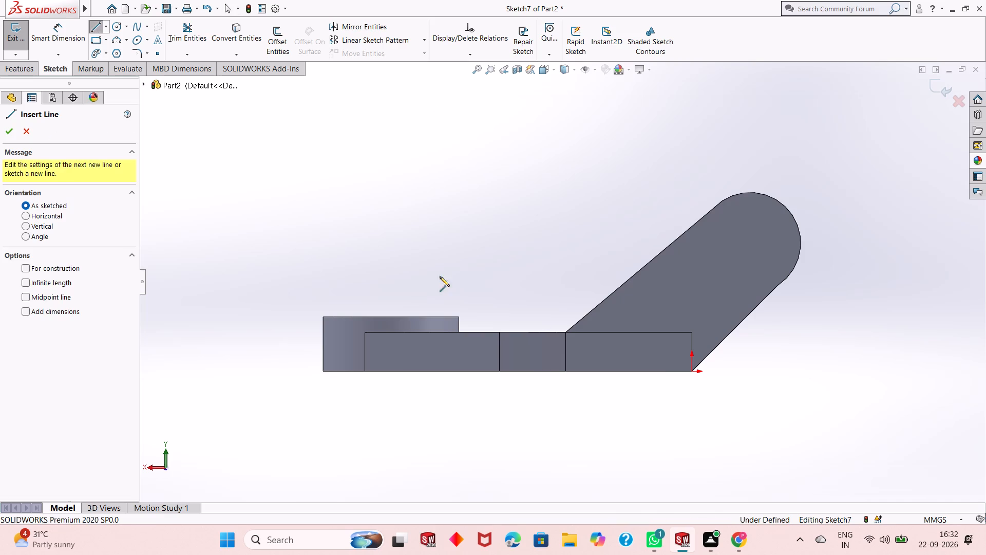
{"action": "left_click", "coordinate": [692, 372]}
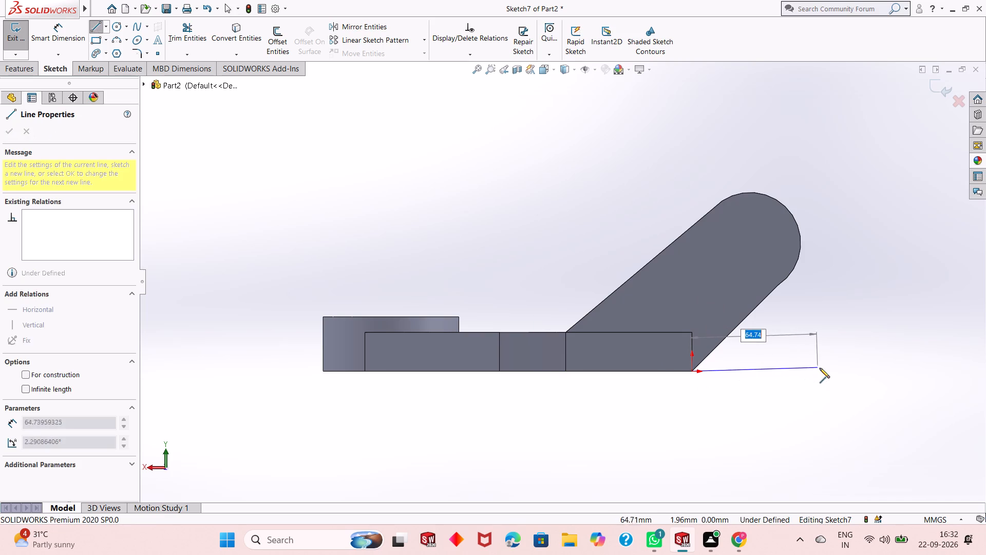
{"action": "left_click", "coordinate": [829, 371]}
{"action": "right_click", "coordinate": [829, 371]}
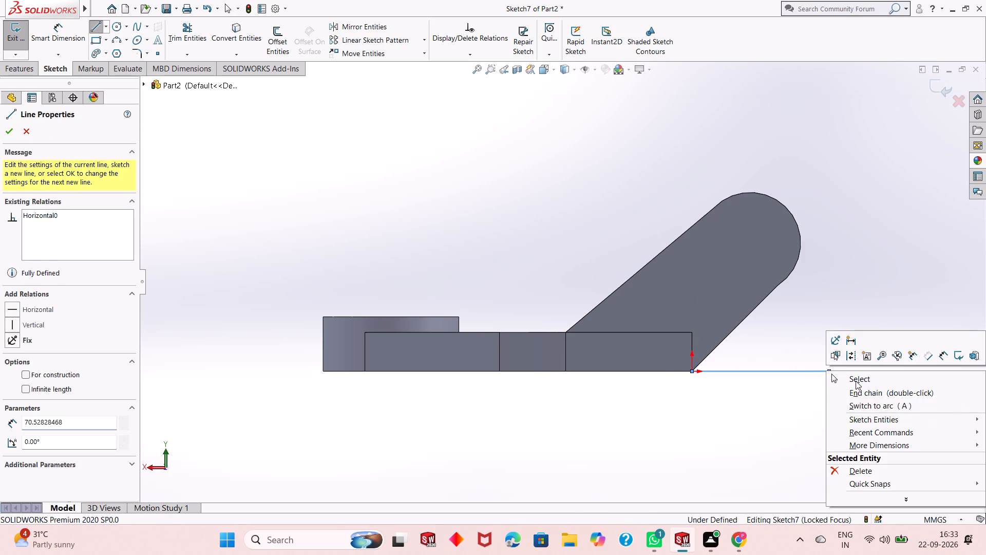
{"action": "left_click", "coordinate": [856, 381]}
Draw a line about 62.6 mm long at 45° from the prong's lower end corner along the arm's lower edge.
{"action": "left_click", "coordinate": [90, 27]}
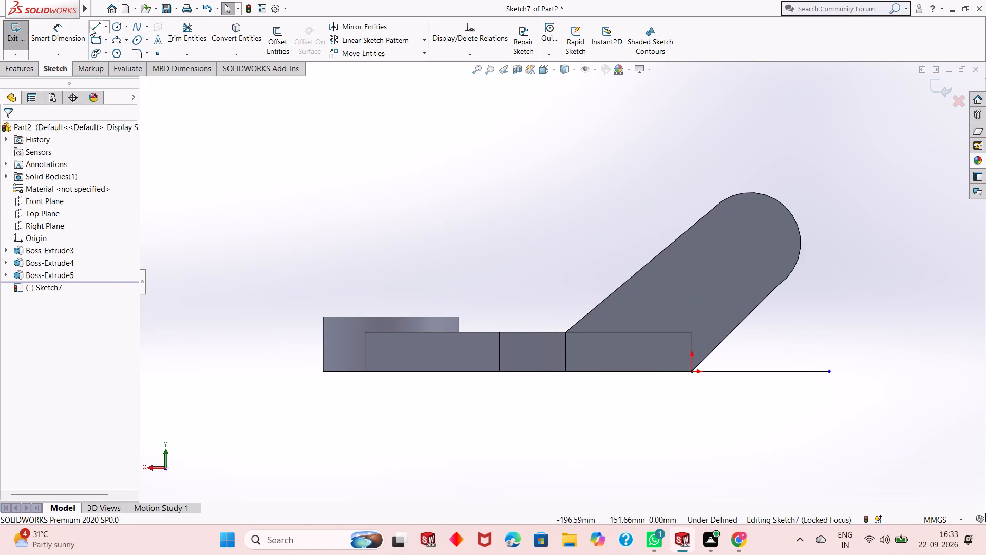
{"action": "left_click", "coordinate": [691, 369]}
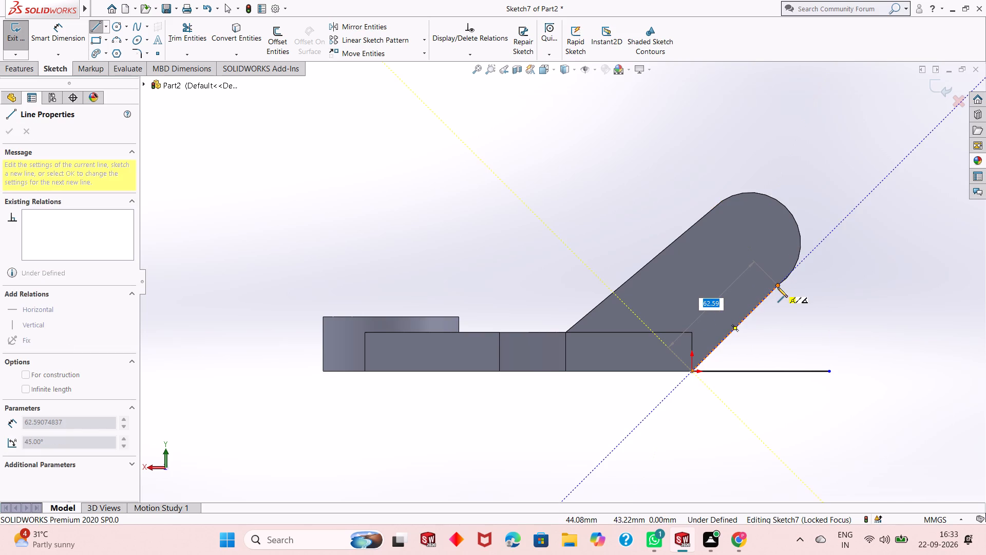
{"action": "left_click", "coordinate": [778, 287]}
{"action": "right_click", "coordinate": [778, 287]}
{"action": "left_click", "coordinate": [790, 288]}
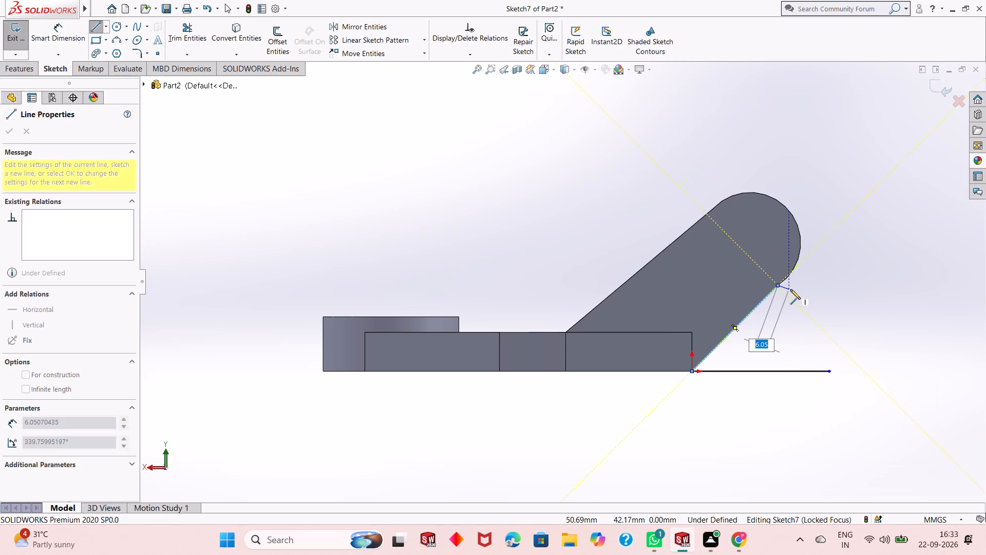
{"action": "key", "text": "Escape"}
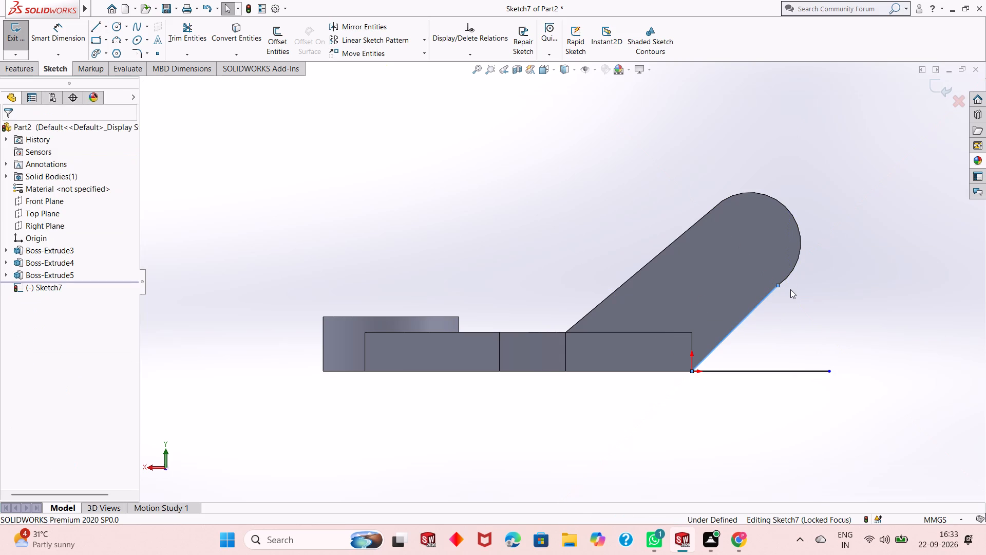
{"action": "left_click", "coordinate": [790, 289]}
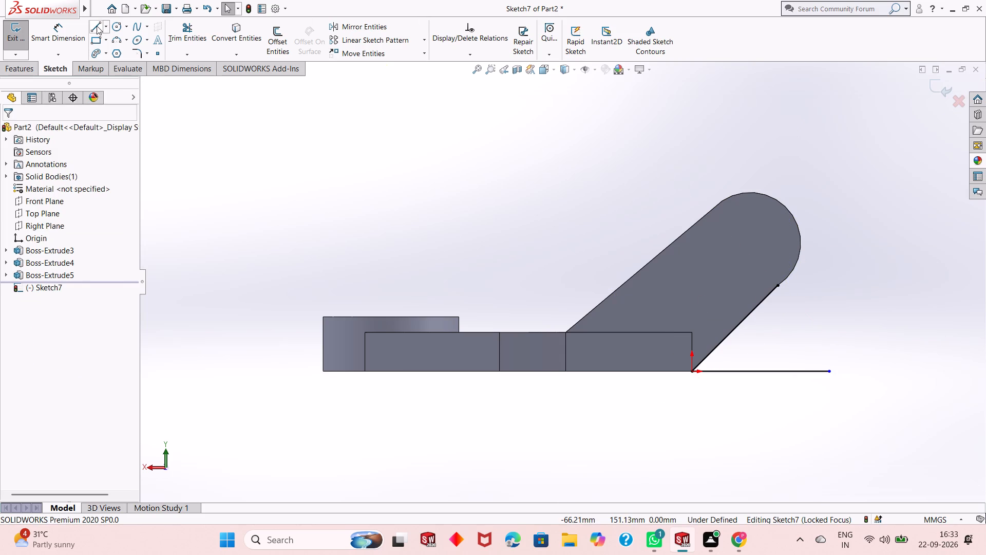
Draw a line about 99.35 mm long at 40° along the arm's upper edge, from the plate's top to the rounded end.
{"action": "left_click", "coordinate": [97, 26]}
{"action": "left_click", "coordinate": [565, 334]}
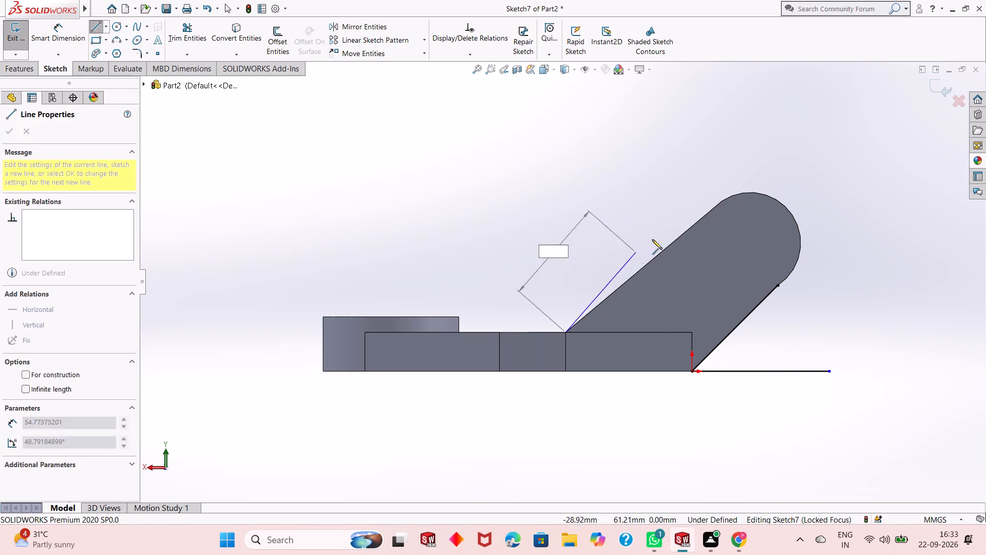
{"action": "left_click", "coordinate": [713, 210]}
{"action": "right_click", "coordinate": [708, 161]}
{"action": "left_click", "coordinate": [719, 163]}
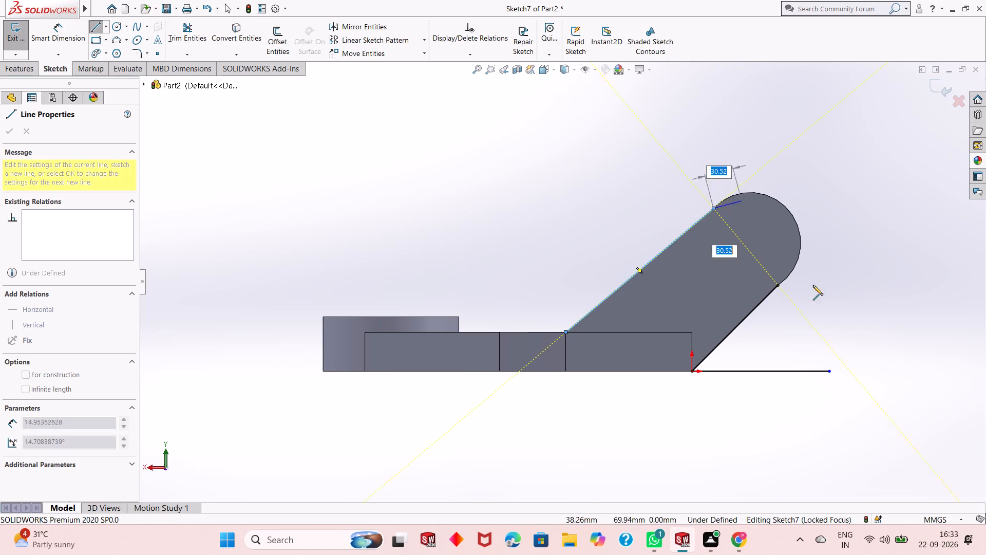
{"action": "right_click", "coordinate": [808, 189]}
{"action": "left_click", "coordinate": [822, 203]}
{"action": "left_click", "coordinate": [824, 200]}
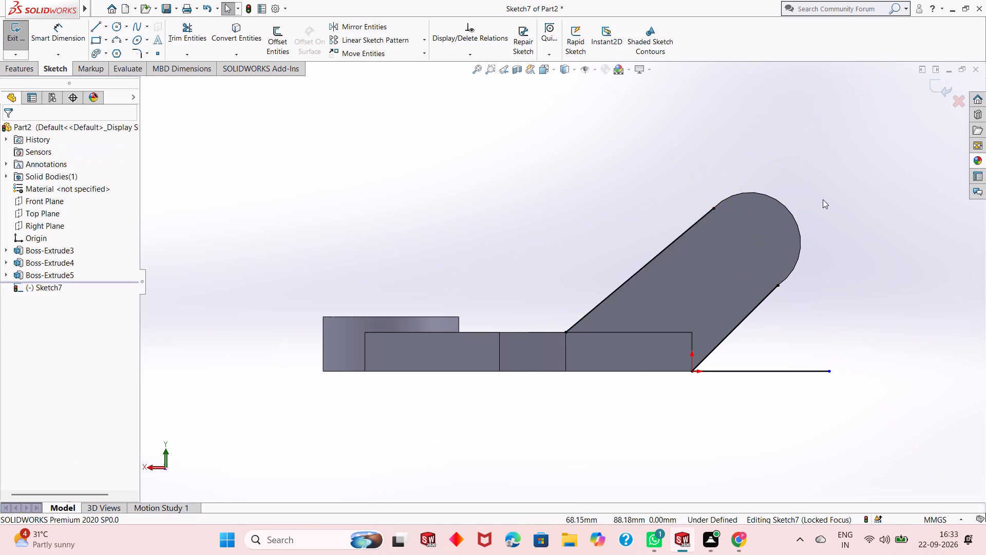
Delete the horizontal line extending outward from the prong's lower end corner.
{"action": "right_click", "coordinate": [764, 367]}
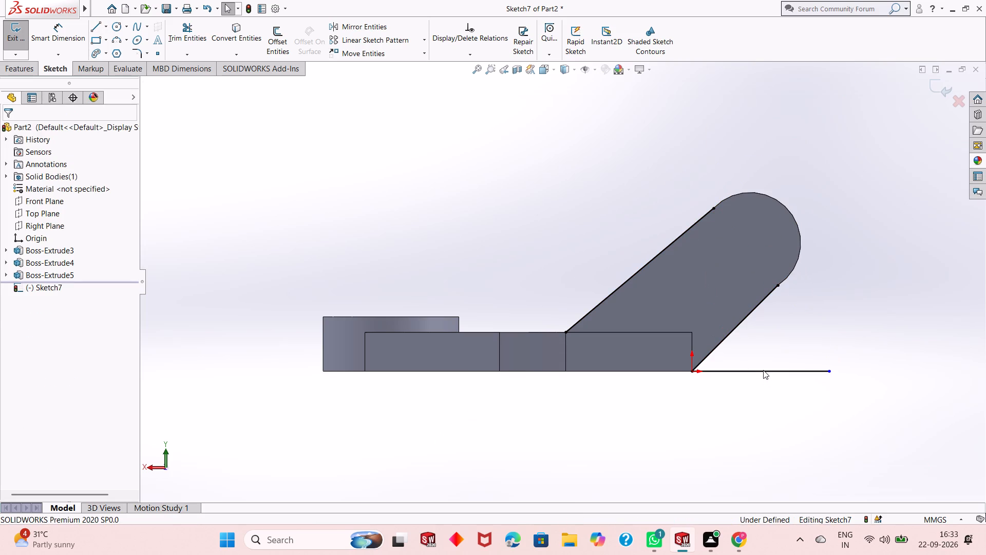
{"action": "left_click", "coordinate": [763, 370]}
{"action": "right_click", "coordinate": [763, 370]}
{"action": "left_click", "coordinate": [812, 508]}
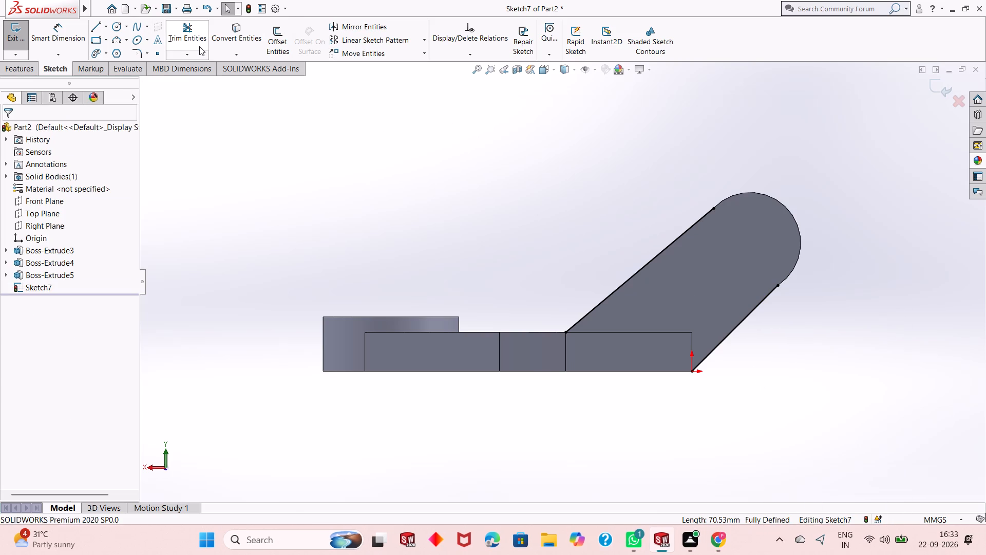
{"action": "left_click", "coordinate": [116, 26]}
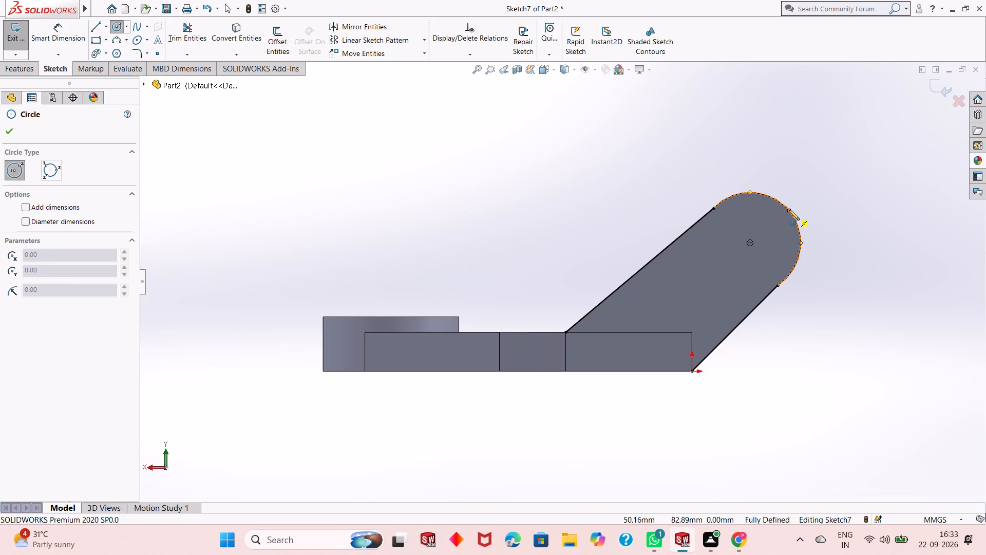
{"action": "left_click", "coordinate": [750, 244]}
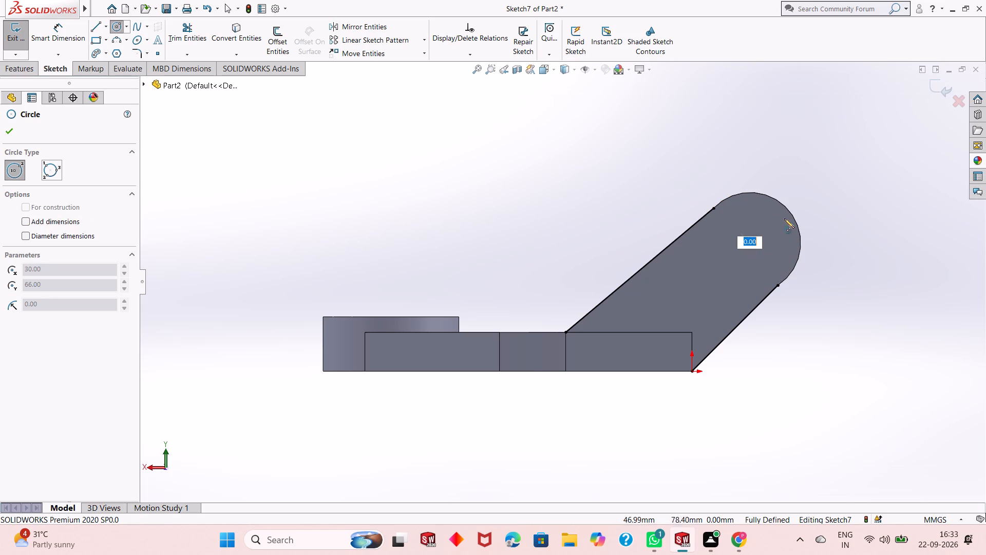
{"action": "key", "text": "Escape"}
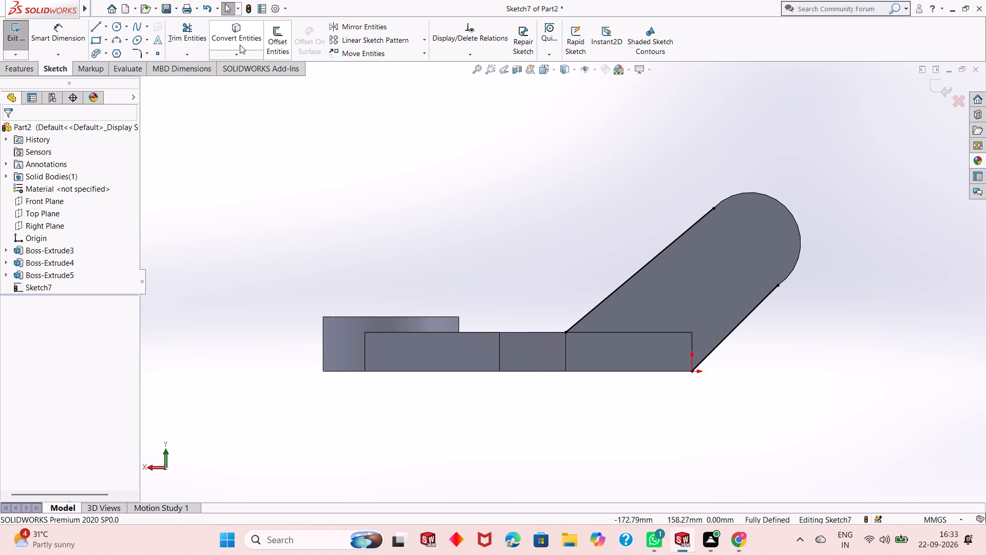
Draw a circle of 26 mm radius concentric with the existing arm's rounded end, coinciding with its outer edge.
{"action": "left_click", "coordinate": [118, 26]}
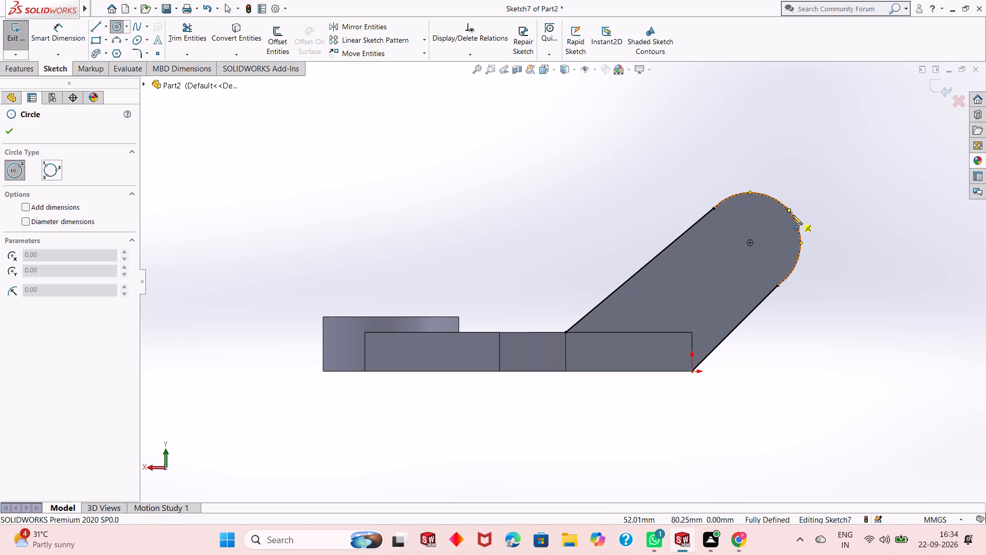
{"action": "left_click", "coordinate": [750, 243]}
{"action": "left_click", "coordinate": [785, 210]}
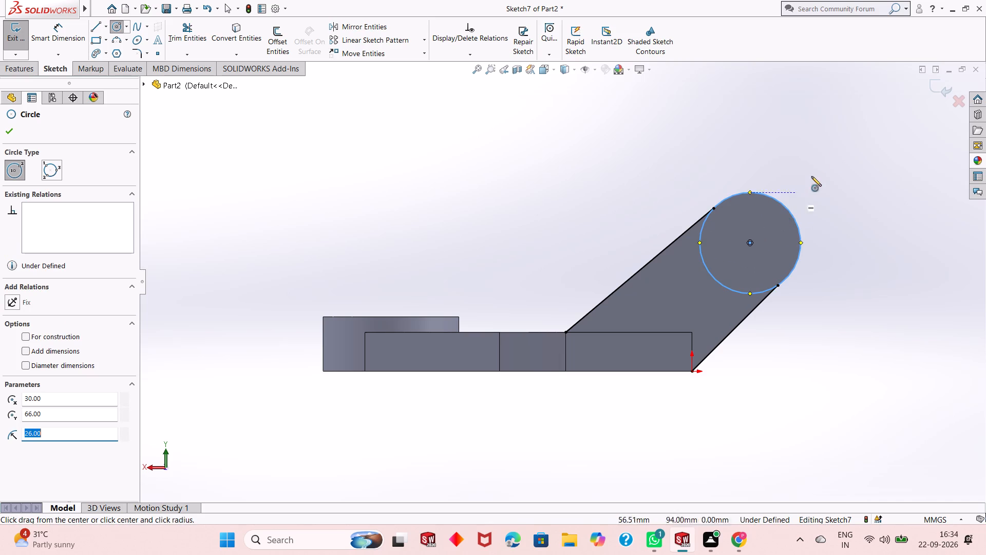
{"action": "right_click", "coordinate": [795, 160]}
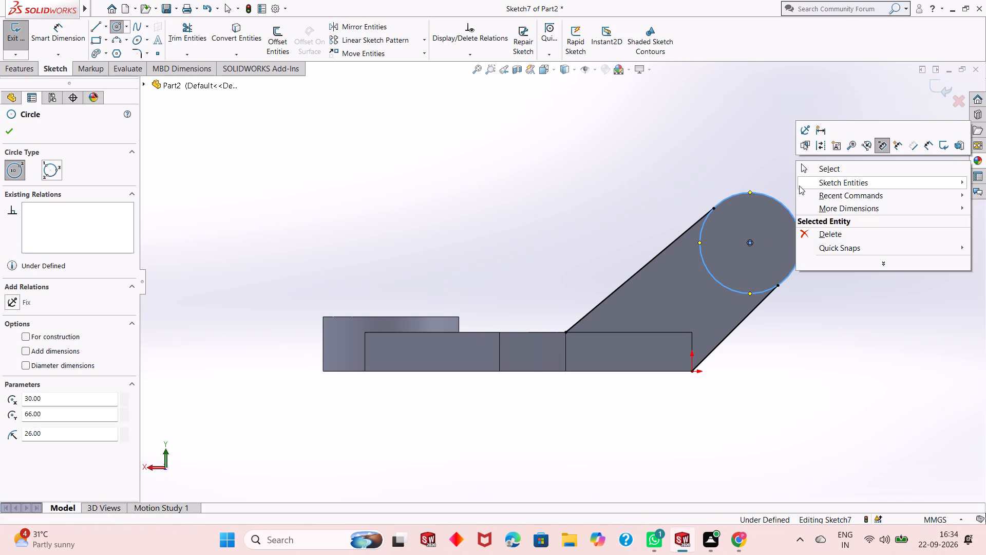
{"action": "left_click", "coordinate": [811, 174]}
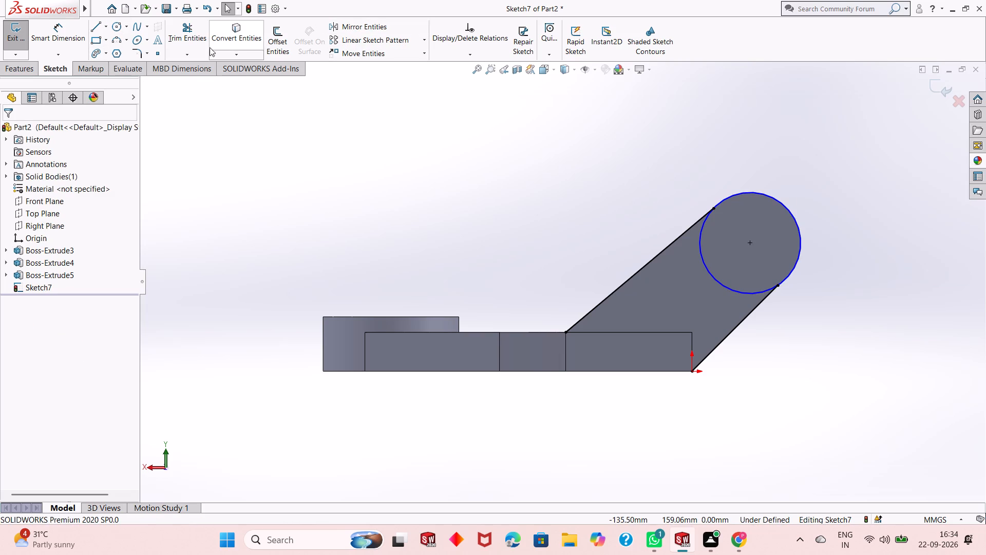
Trim away the part of the circle lying inside the arm profile, between the two inclined lines.
{"action": "left_click", "coordinate": [190, 39]}
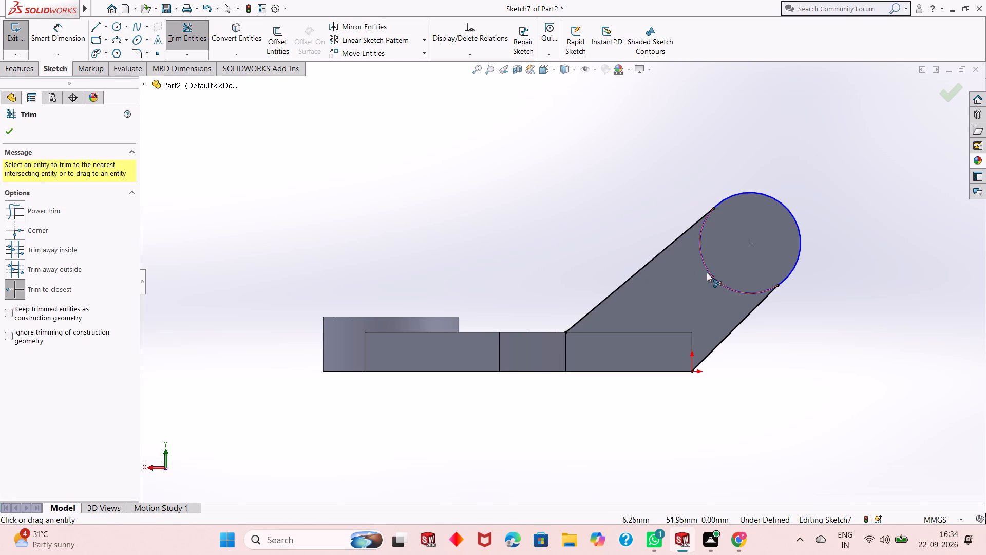
{"action": "left_click", "coordinate": [708, 273]}
{"action": "right_click", "coordinate": [547, 179]}
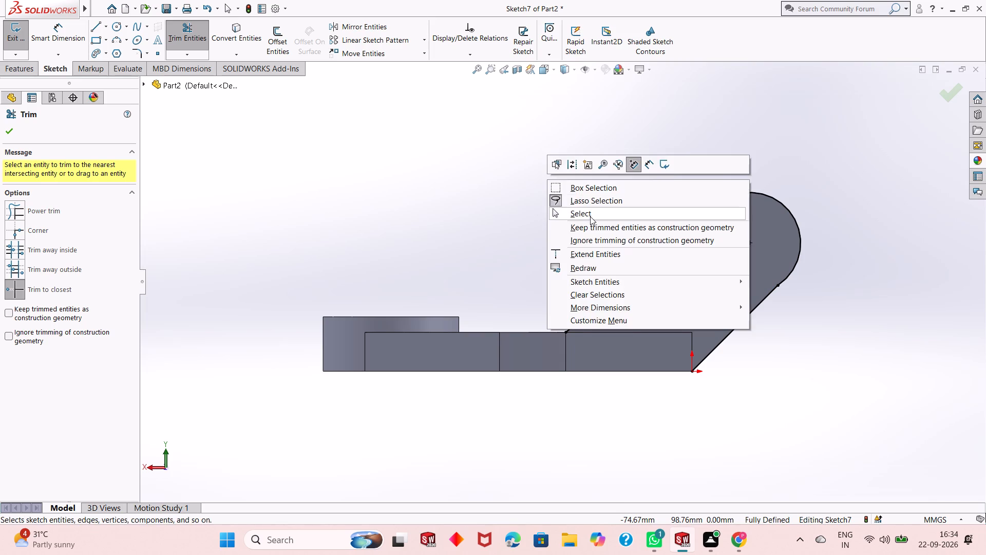
{"action": "left_click", "coordinate": [591, 217]}
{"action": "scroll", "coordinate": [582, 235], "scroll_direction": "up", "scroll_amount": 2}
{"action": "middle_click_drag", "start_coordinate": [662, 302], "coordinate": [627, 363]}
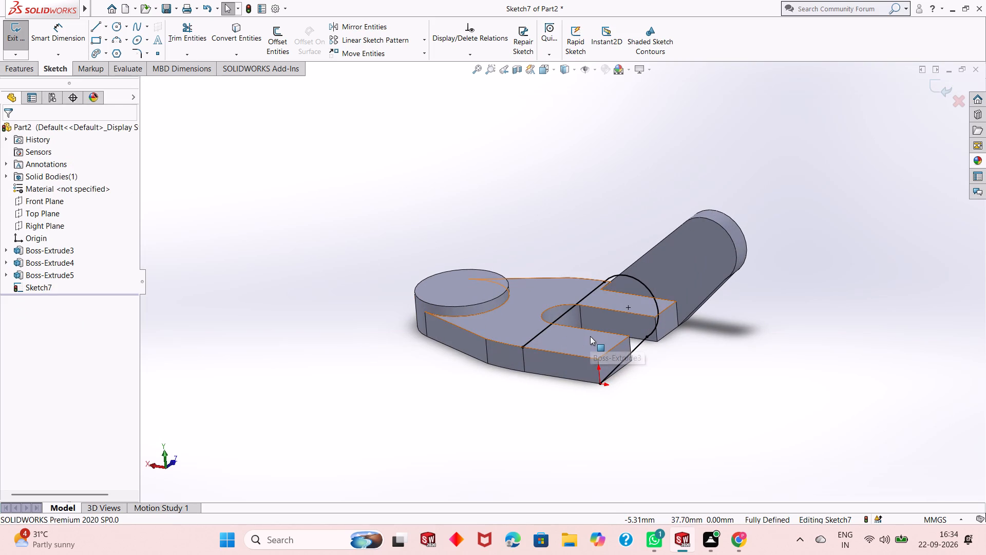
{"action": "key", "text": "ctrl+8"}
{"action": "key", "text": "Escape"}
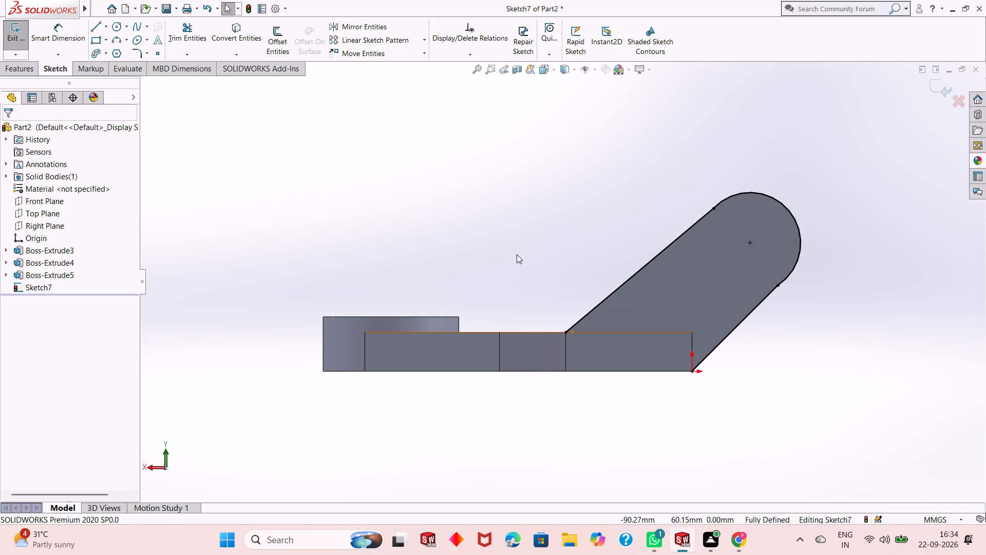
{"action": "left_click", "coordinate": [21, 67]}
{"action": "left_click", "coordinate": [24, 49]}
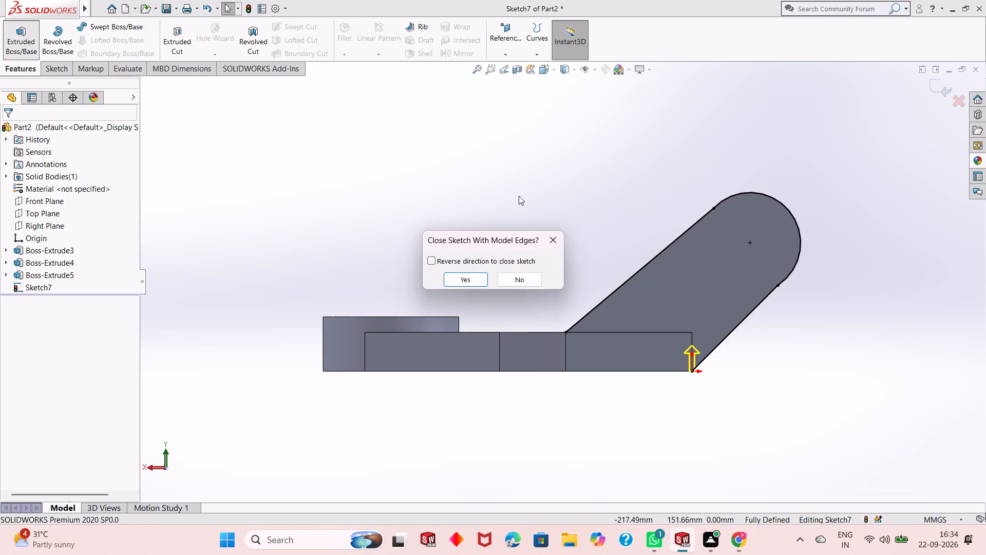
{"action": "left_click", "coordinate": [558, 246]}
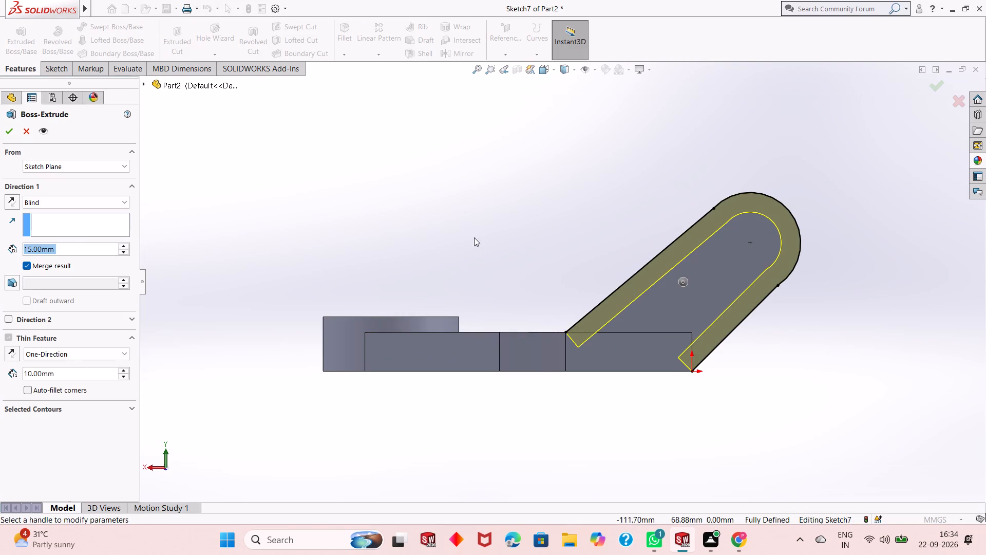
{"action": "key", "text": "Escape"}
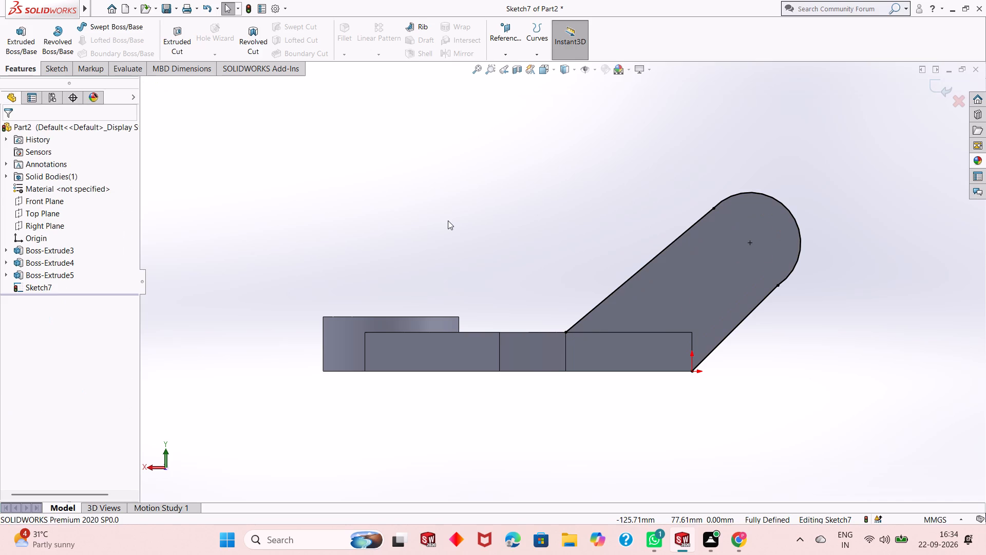
Close the arm profile with a 20 mm vertical line and a 65 mm horizontal line along the plate's bottom edge to the prong's lower end corner.
{"action": "left_click", "coordinate": [64, 67]}
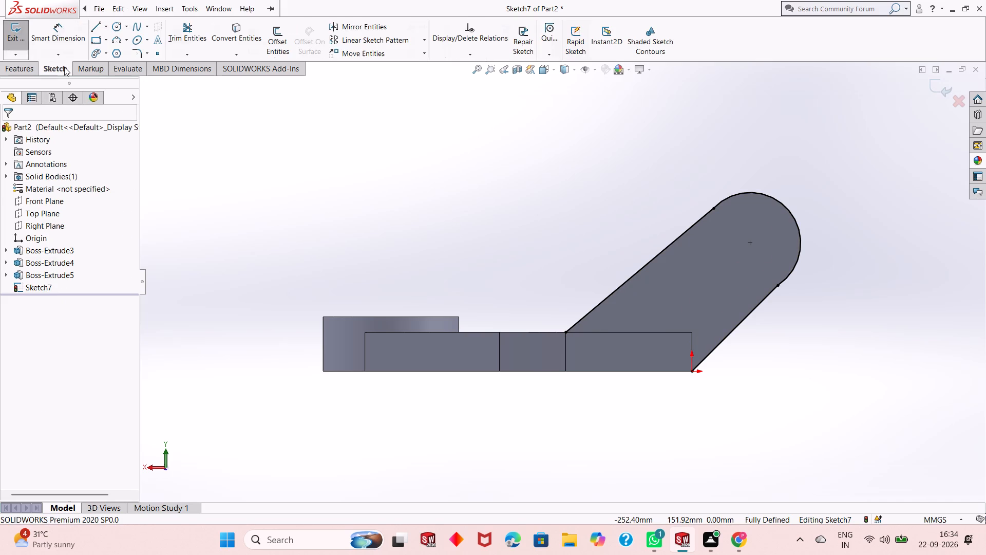
{"action": "left_click", "coordinate": [92, 28]}
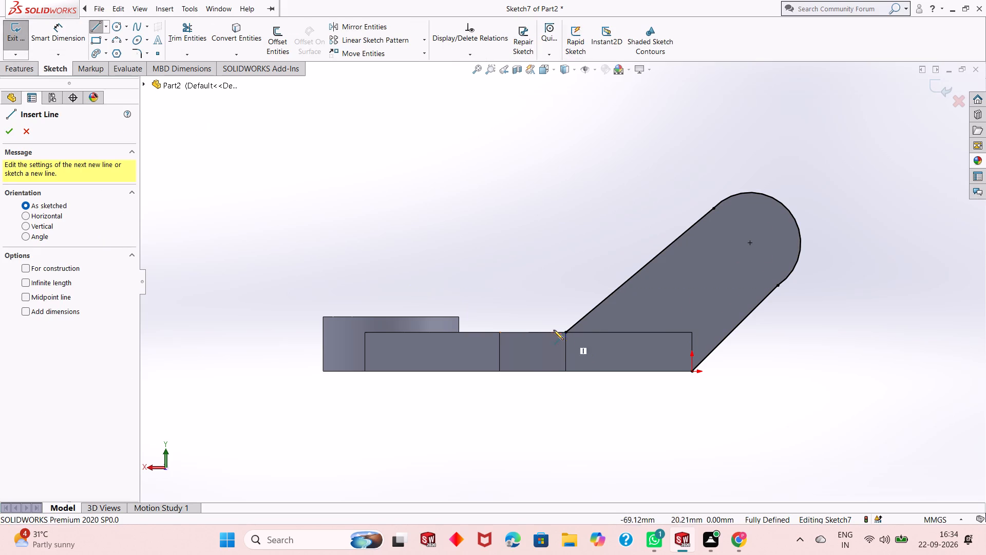
{"action": "left_click", "coordinate": [568, 335]}
{"action": "left_click", "coordinate": [566, 371]}
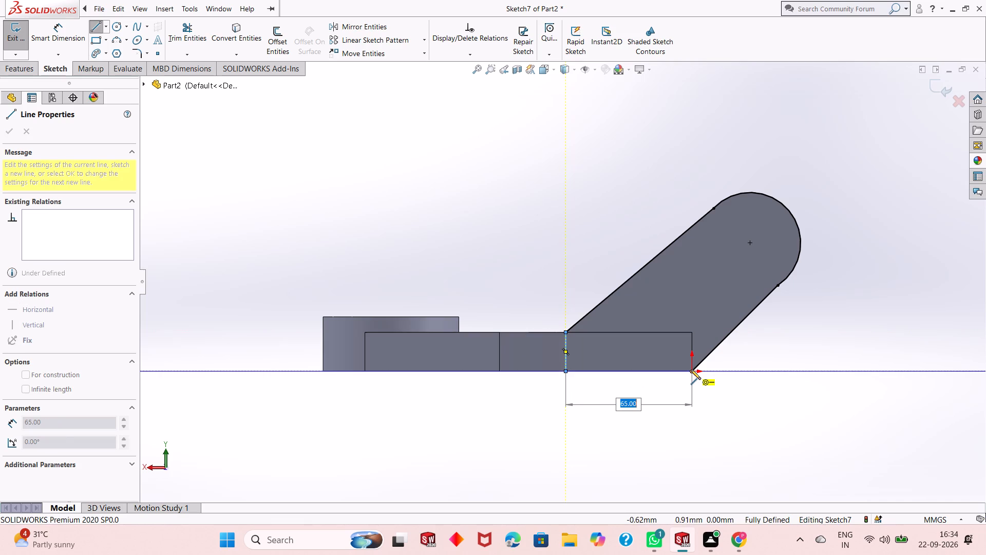
{"action": "left_click", "coordinate": [693, 372]}
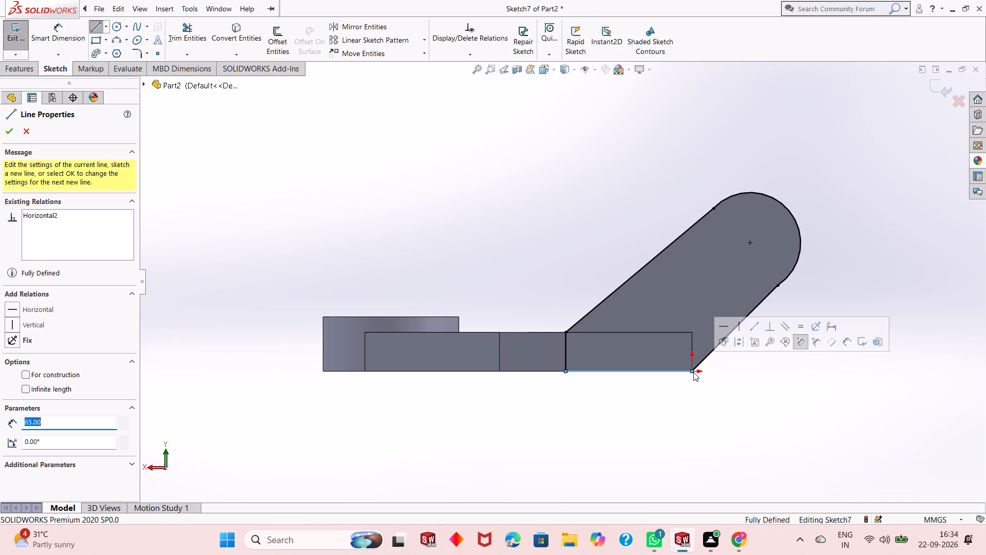
{"action": "right_click", "coordinate": [693, 372]}
{"action": "left_click", "coordinate": [722, 385]}
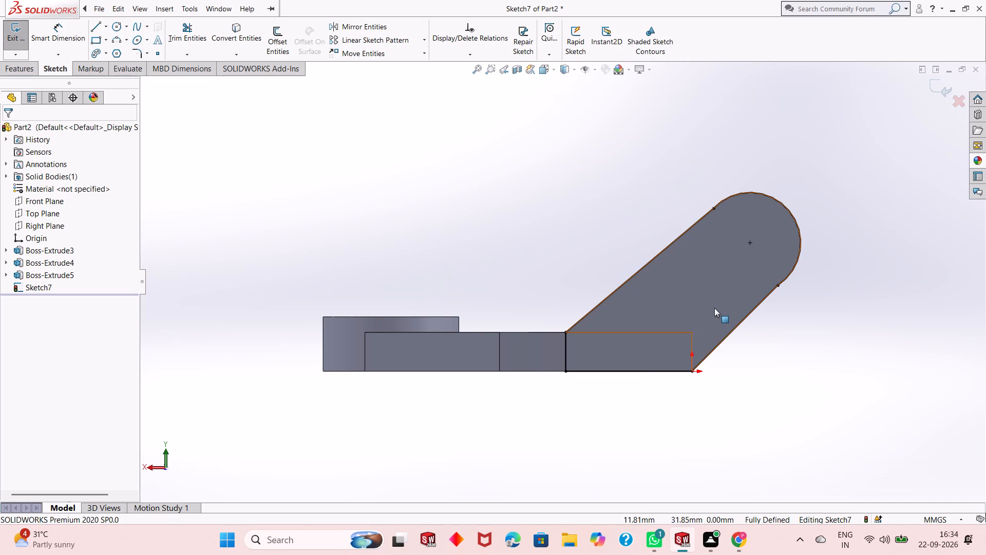
Extrude the closed arm profile 15 mm blind in the reversed direction, into the prong, merged with the plate.
{"action": "middle_click_drag", "start_coordinate": [743, 310], "coordinate": [730, 336]}
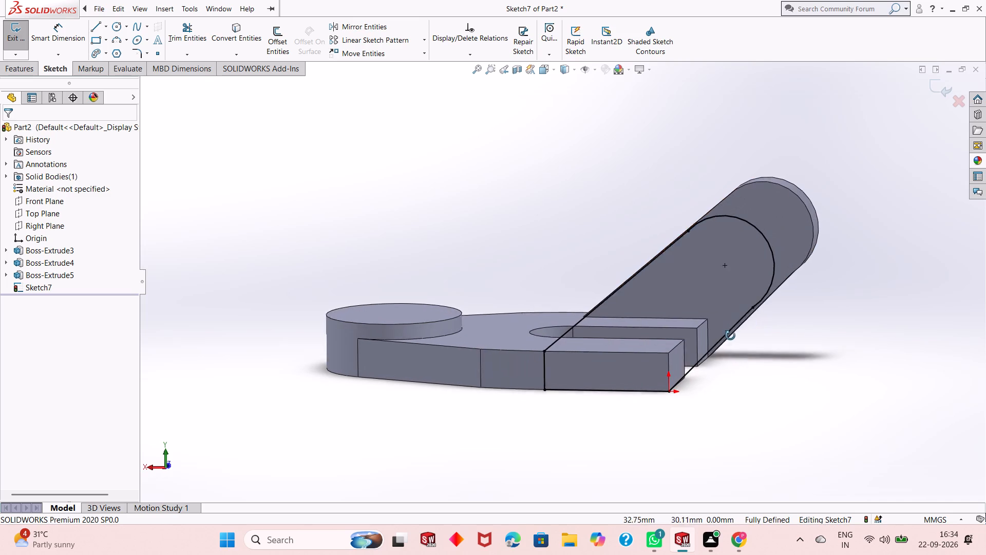
{"action": "middle_click_drag", "start_coordinate": [730, 336], "coordinate": [730, 337]}
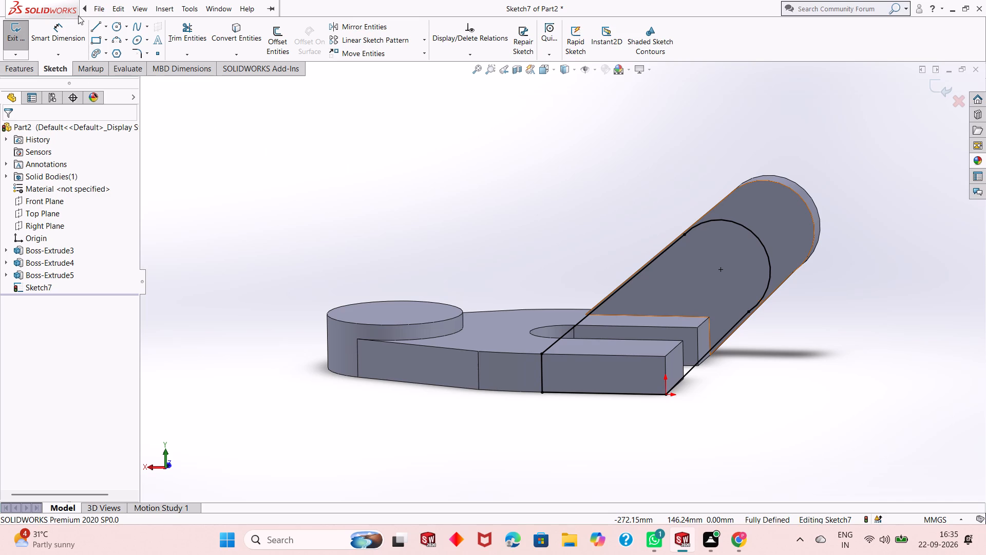
{"action": "left_click", "coordinate": [22, 69]}
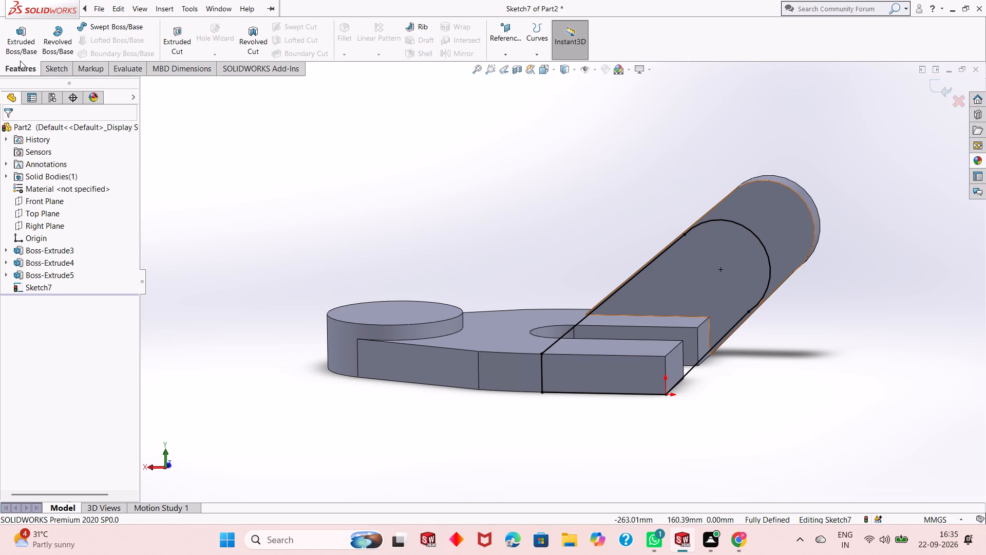
{"action": "left_click", "coordinate": [23, 50]}
{"action": "middle_click_drag", "start_coordinate": [555, 410], "coordinate": [504, 382]}
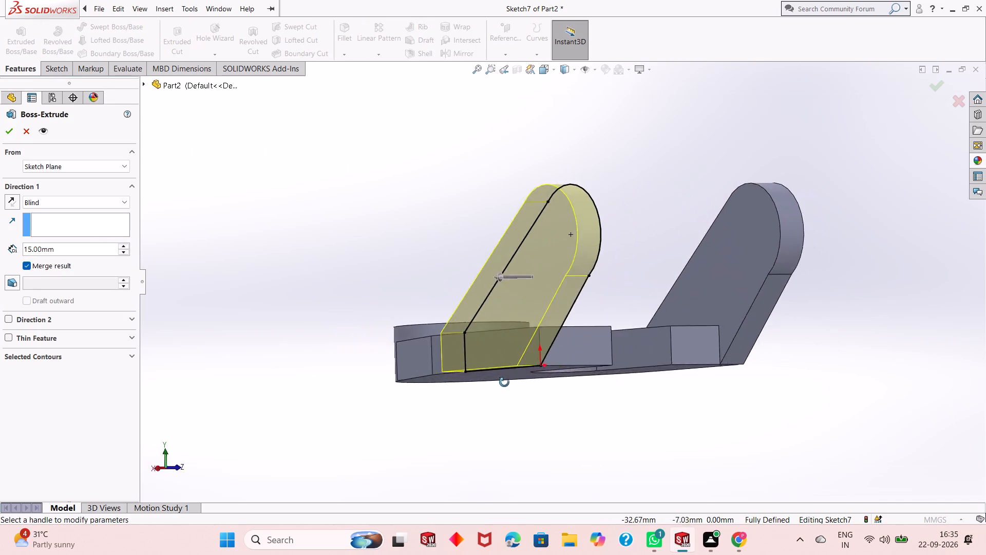
{"action": "middle_click_drag", "start_coordinate": [504, 382], "coordinate": [499, 426]}
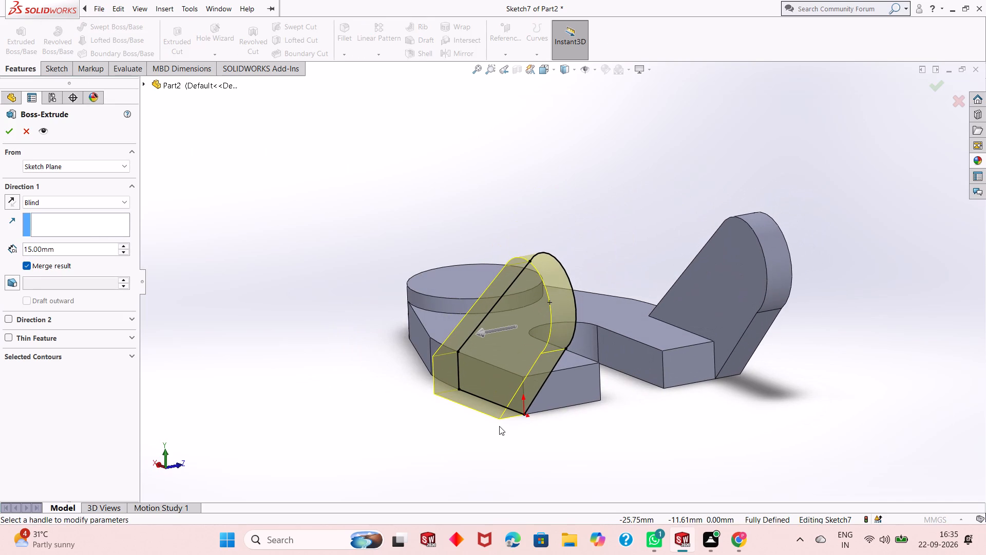
{"action": "middle_click_drag", "start_coordinate": [543, 414], "coordinate": [596, 424]}
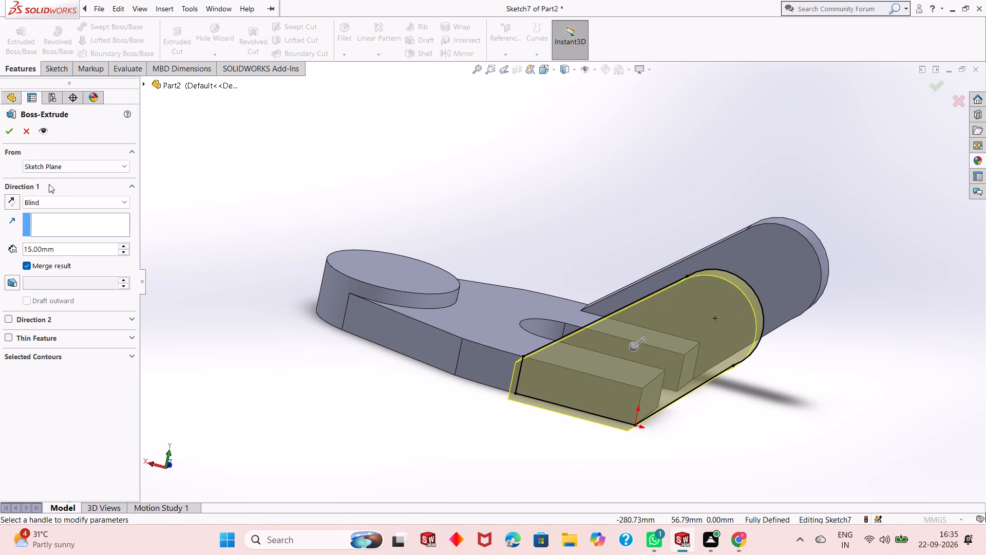
{"action": "left_click", "coordinate": [7, 202]}
{"action": "middle_click_drag", "start_coordinate": [552, 398], "coordinate": [530, 386]}
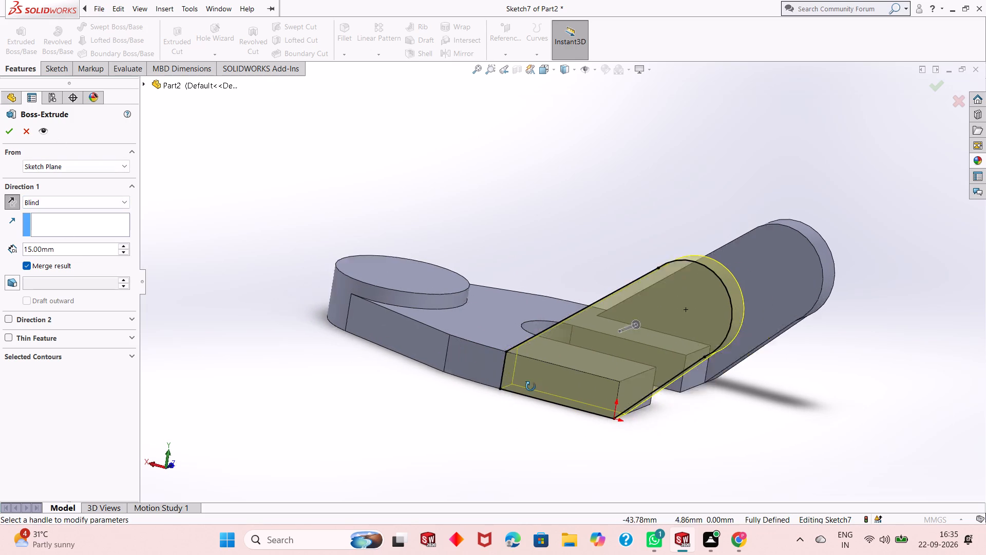
{"action": "middle_click_drag", "start_coordinate": [530, 386], "coordinate": [494, 403]}
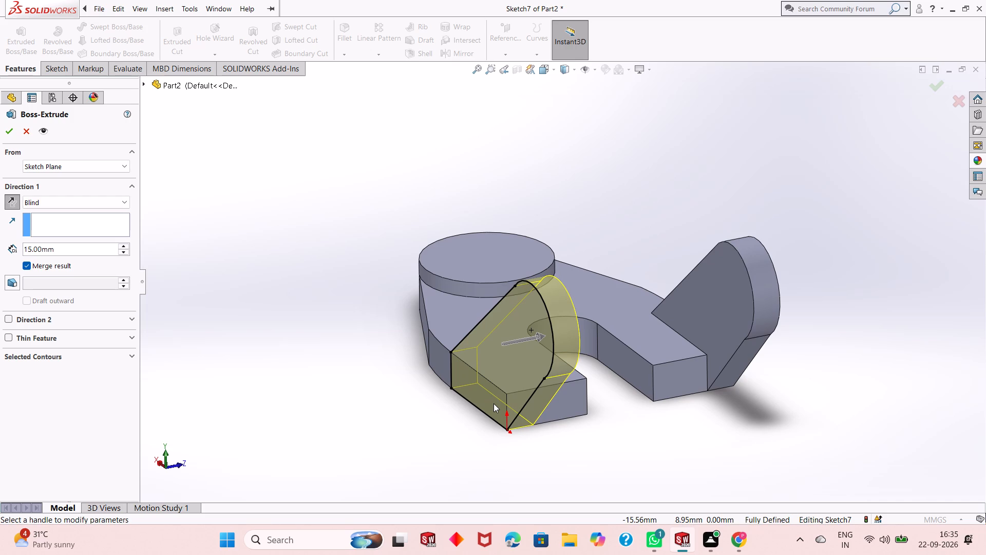
{"action": "left_click", "coordinate": [9, 127]}
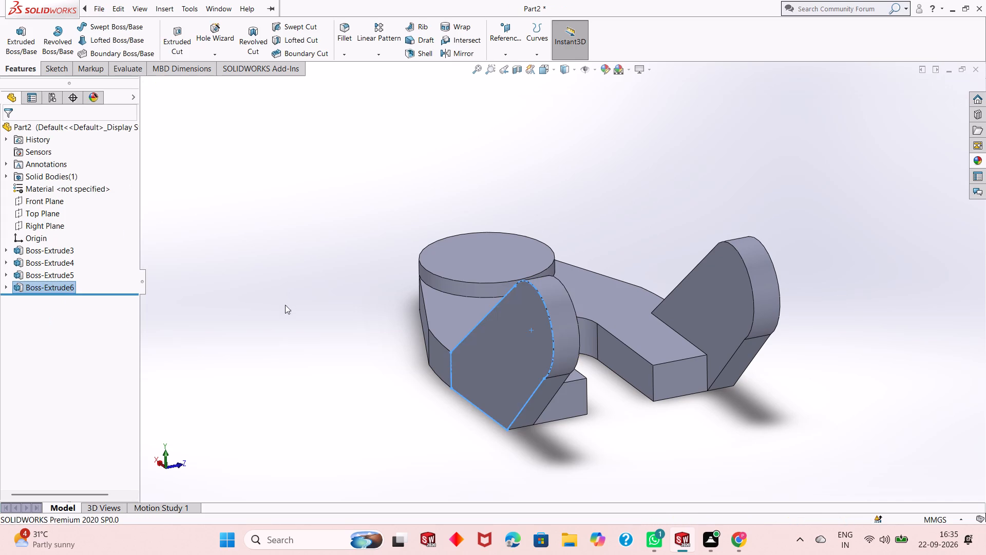
{"action": "left_click", "coordinate": [286, 312]}
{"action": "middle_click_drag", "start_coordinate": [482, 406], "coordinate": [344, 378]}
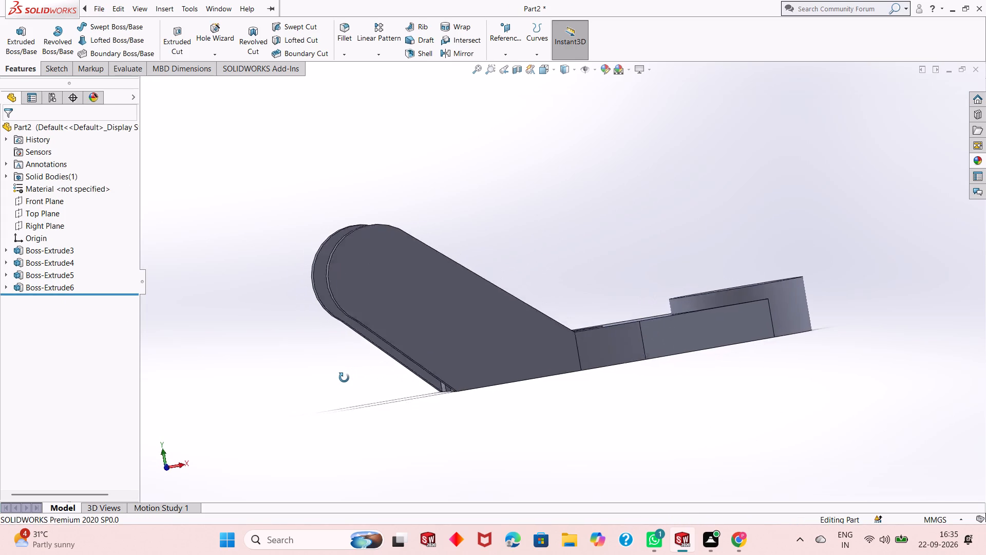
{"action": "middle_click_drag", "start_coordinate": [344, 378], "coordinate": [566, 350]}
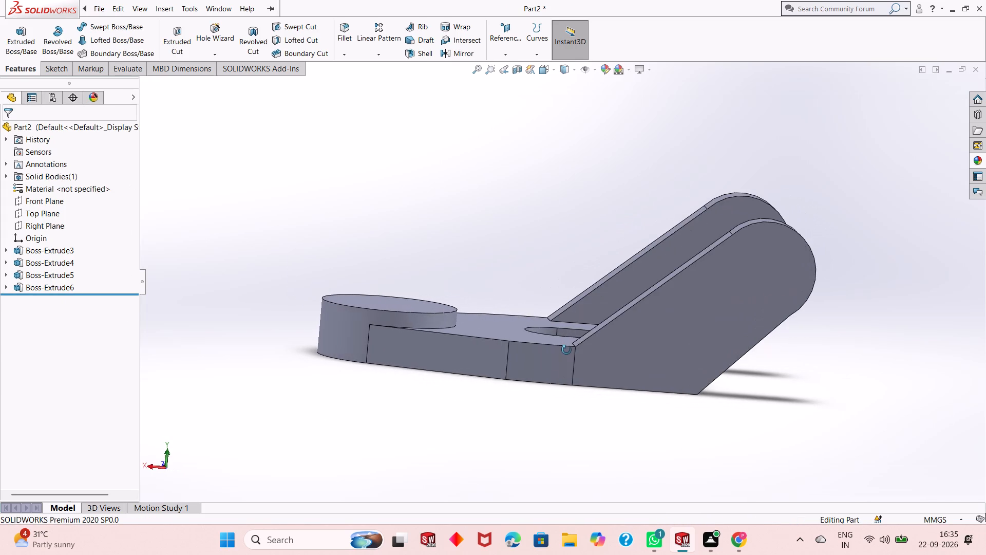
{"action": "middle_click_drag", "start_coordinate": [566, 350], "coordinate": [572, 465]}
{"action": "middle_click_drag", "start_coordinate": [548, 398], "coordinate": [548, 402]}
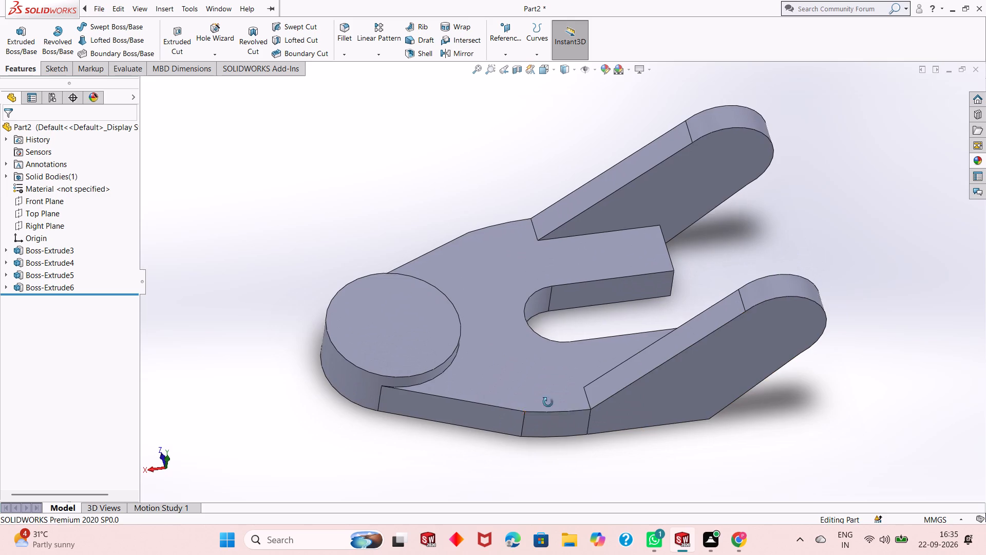
Examine the model from above, below and the sides, checking both inclined arms, the slot and the round nose boss.
{"action": "middle_click_drag", "start_coordinate": [548, 402], "coordinate": [537, 436]}
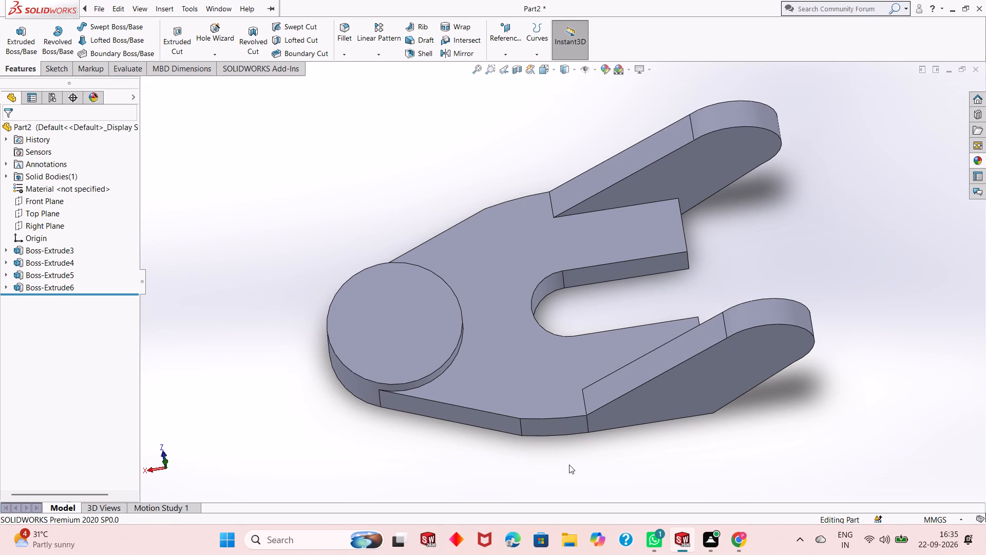
{"action": "middle_click_drag", "start_coordinate": [579, 467], "coordinate": [418, 498]}
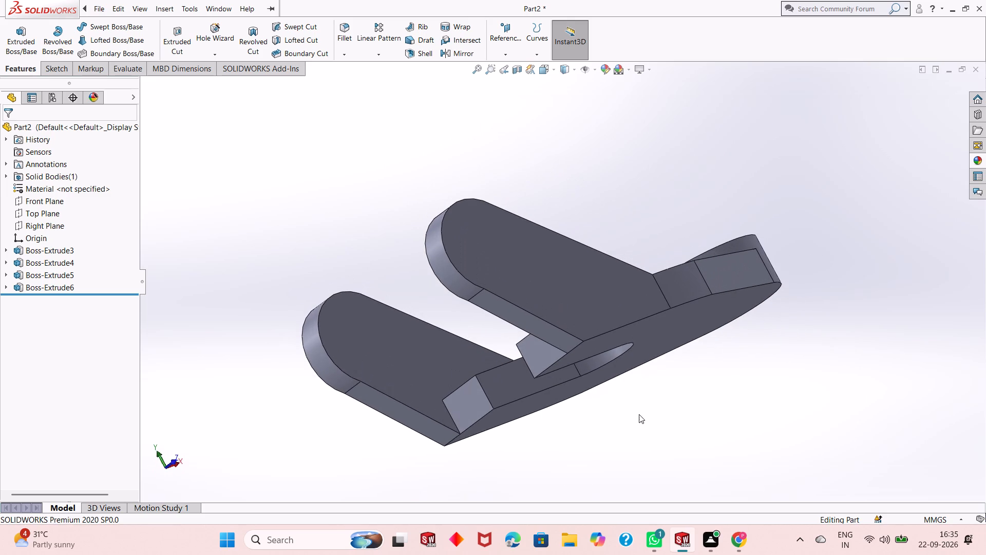
{"action": "middle_click_drag", "start_coordinate": [636, 360], "coordinate": [683, 392]}
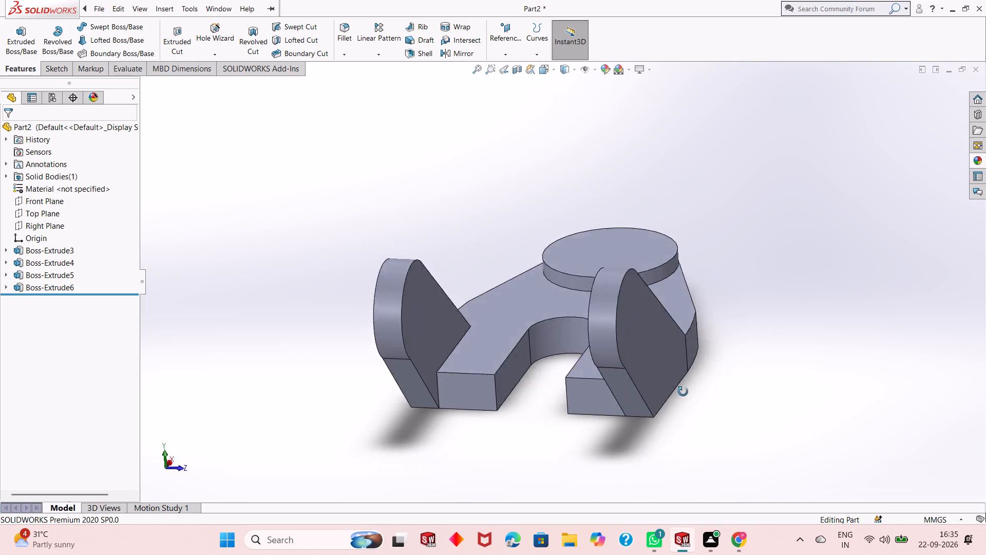
{"action": "middle_click_drag", "start_coordinate": [683, 392], "coordinate": [671, 536]}
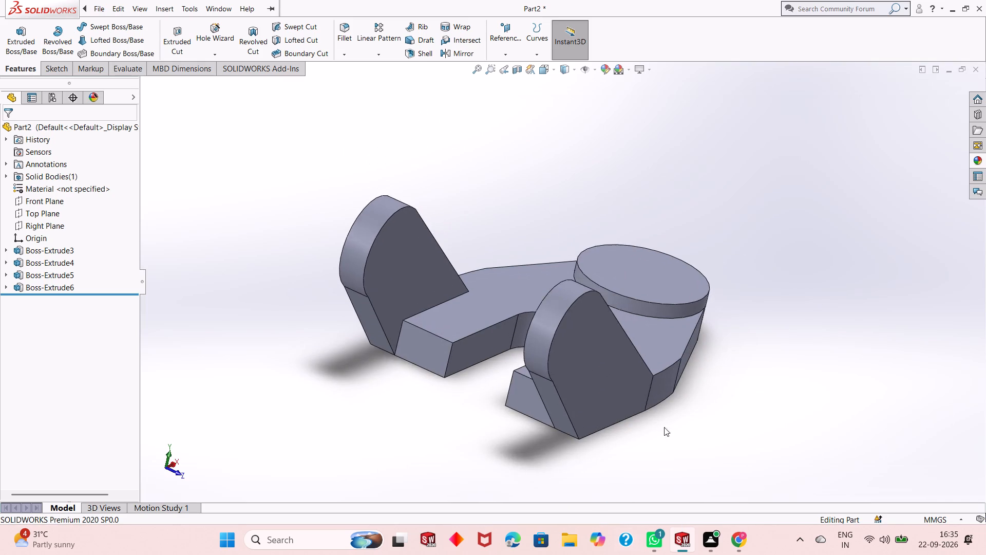
{"action": "scroll", "coordinate": [645, 403], "scroll_direction": "up", "scroll_amount": 2}
{"action": "scroll", "coordinate": [605, 279], "scroll_direction": "down", "scroll_amount": 2}
{"action": "middle_click_drag", "start_coordinate": [612, 303], "coordinate": [592, 405]}
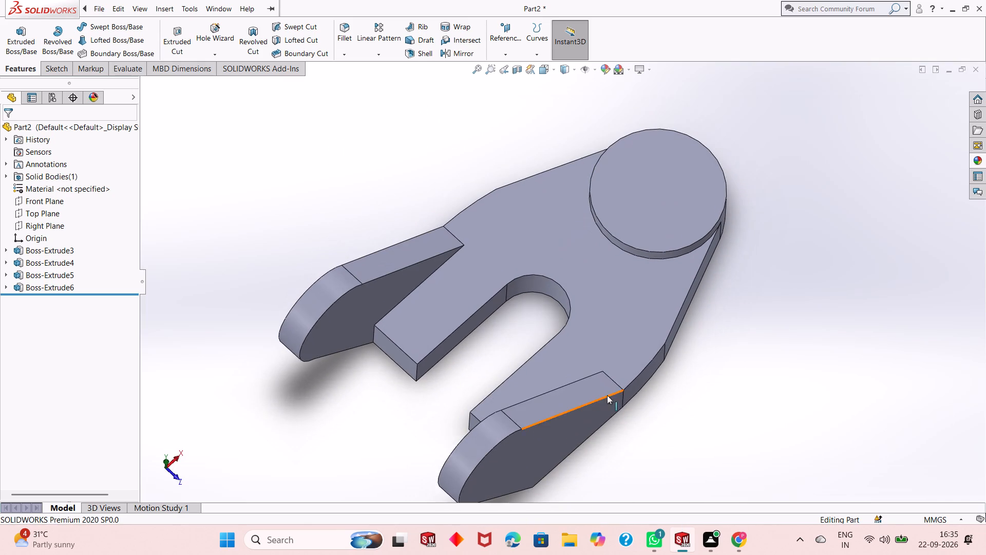
{"action": "scroll", "coordinate": [600, 319], "scroll_direction": "down", "scroll_amount": 1}
{"action": "scroll", "coordinate": [600, 319], "scroll_direction": "up", "scroll_amount": 1}
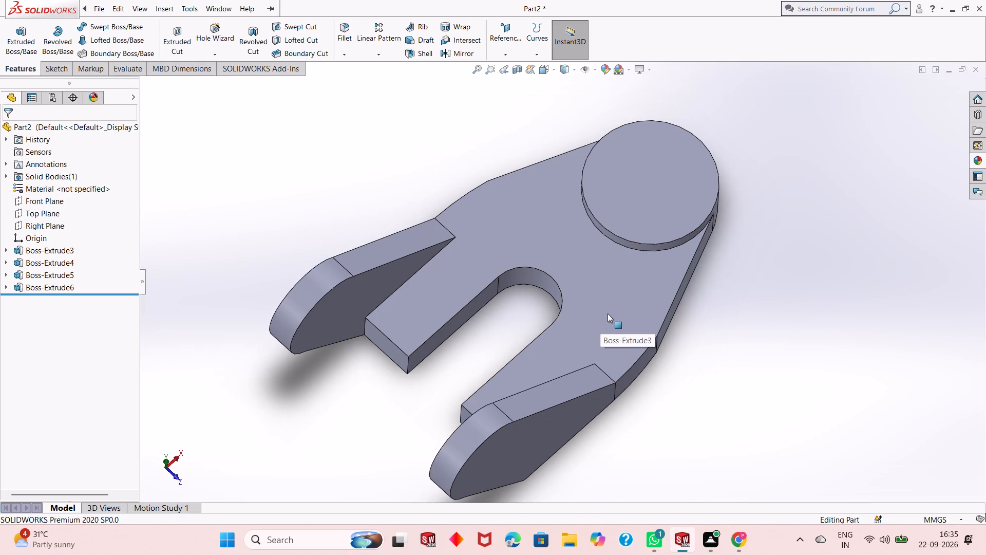
{"action": "middle_click_drag", "start_coordinate": [608, 313], "coordinate": [612, 277]}
{"action": "scroll", "coordinate": [612, 275], "scroll_direction": "down", "scroll_amount": 2}
{"action": "middle_click_drag", "start_coordinate": [656, 308], "coordinate": [653, 281]}
{"action": "scroll", "coordinate": [653, 281], "scroll_direction": "up", "scroll_amount": 1}
{"action": "scroll", "coordinate": [653, 281], "scroll_direction": "down", "scroll_amount": 1}
{"action": "middle_click_drag", "start_coordinate": [648, 299], "coordinate": [629, 278]}
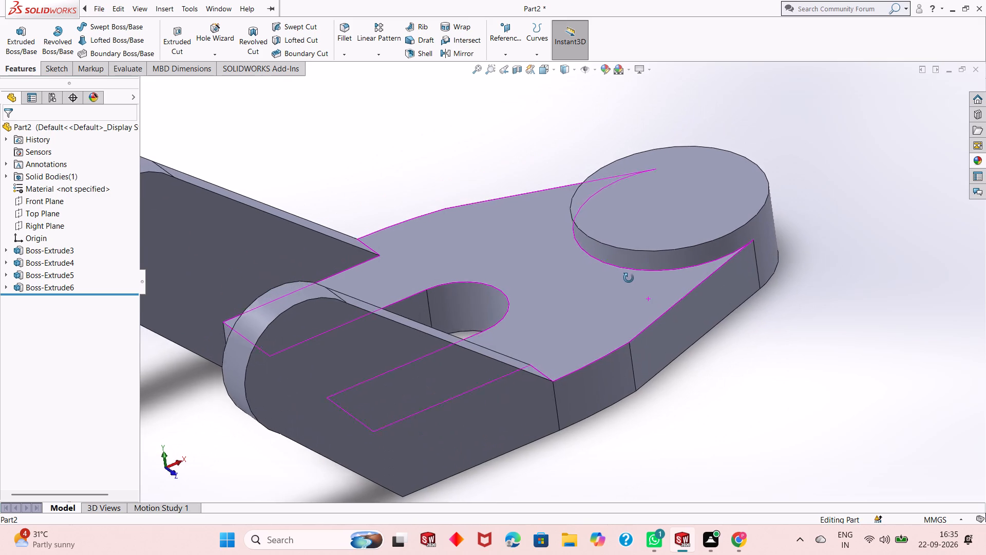
{"action": "middle_click_drag", "start_coordinate": [629, 278], "coordinate": [614, 311]}
{"action": "middle_click", "coordinate": [611, 318]}
{"action": "scroll", "coordinate": [604, 315], "scroll_direction": "up", "scroll_amount": 1}
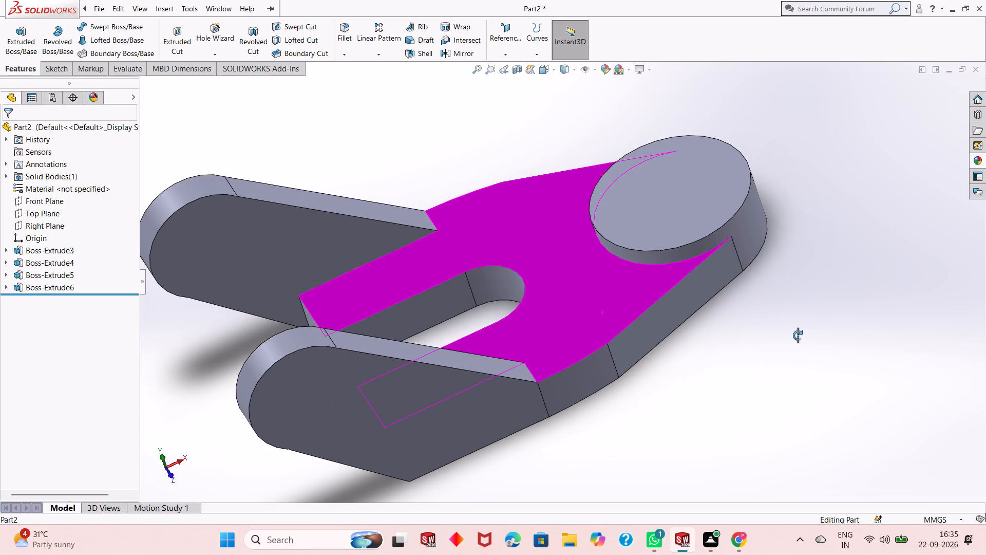
{"action": "left_click", "coordinate": [775, 327]}
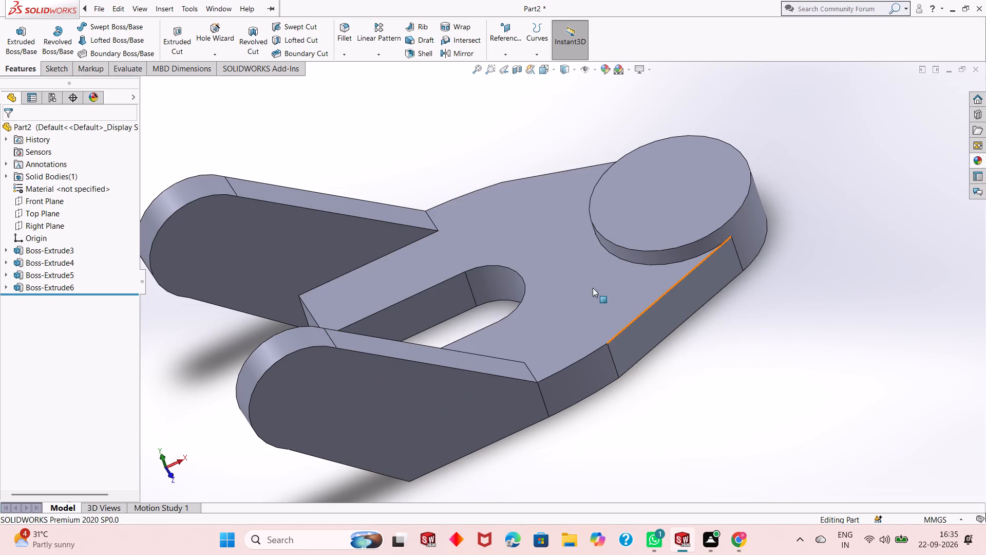
{"action": "scroll", "coordinate": [582, 283], "scroll_direction": "up", "scroll_amount": 1}
{"action": "scroll", "coordinate": [553, 224], "scroll_direction": "down", "scroll_amount": 1}
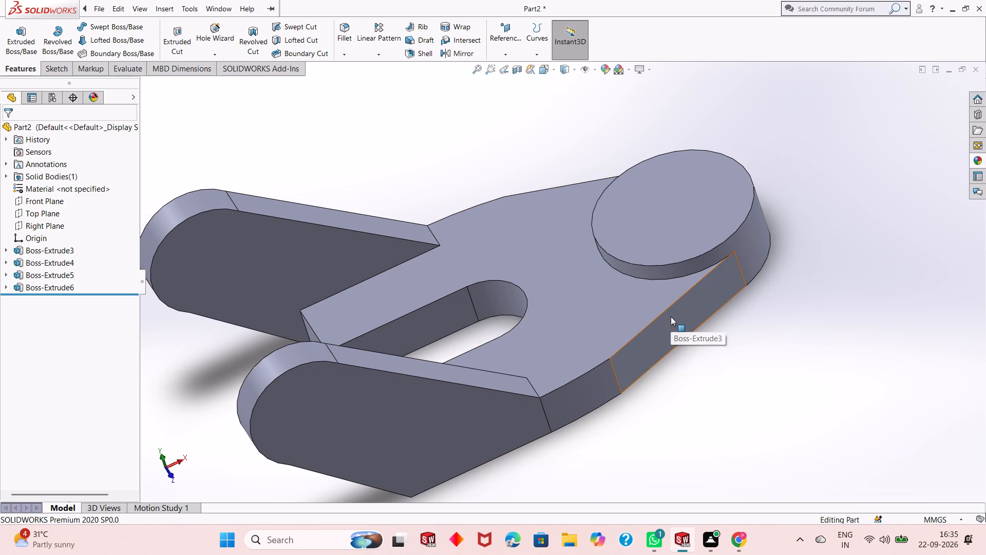
{"action": "scroll", "coordinate": [686, 374], "scroll_direction": "up", "scroll_amount": 1}
{"action": "middle_click_drag", "start_coordinate": [586, 282], "coordinate": [626, 241]}
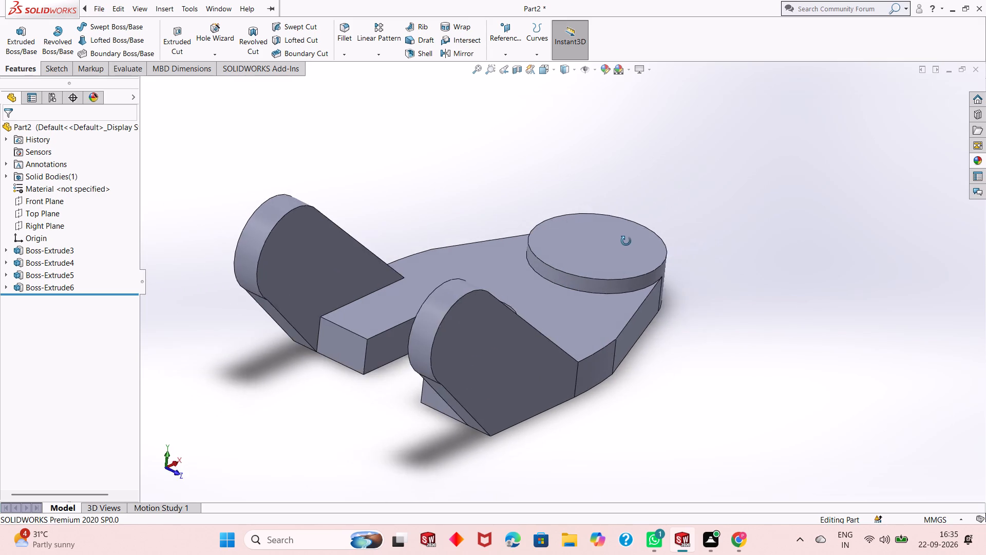
{"action": "middle_click_drag", "start_coordinate": [626, 241], "coordinate": [643, 330]}
{"action": "scroll", "coordinate": [643, 330], "scroll_direction": "up", "scroll_amount": 1}
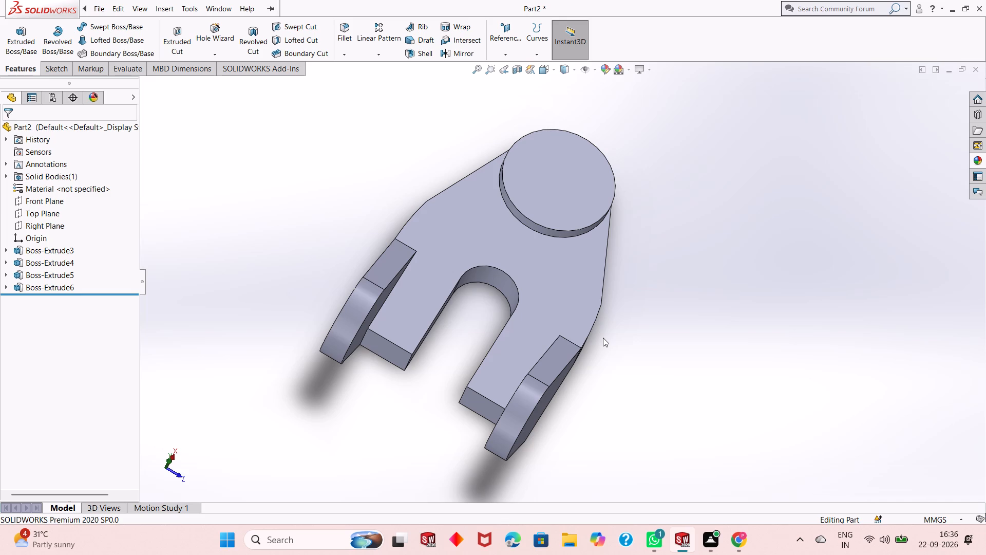
{"action": "scroll", "coordinate": [552, 288], "scroll_direction": "up", "scroll_amount": 1}
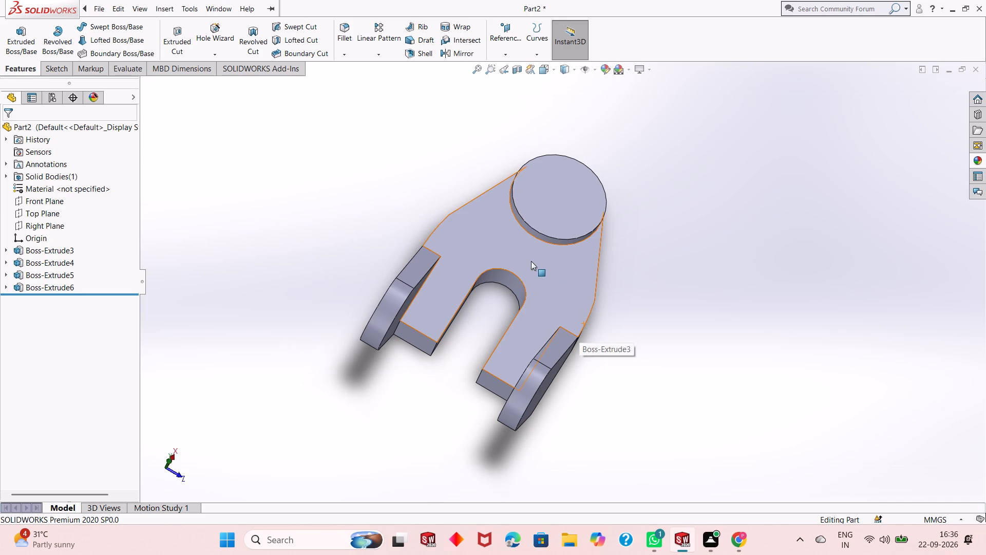
{"action": "scroll", "coordinate": [523, 258], "scroll_direction": "down", "scroll_amount": 2}
{"action": "middle_click_drag", "start_coordinate": [582, 318], "coordinate": [566, 260]}
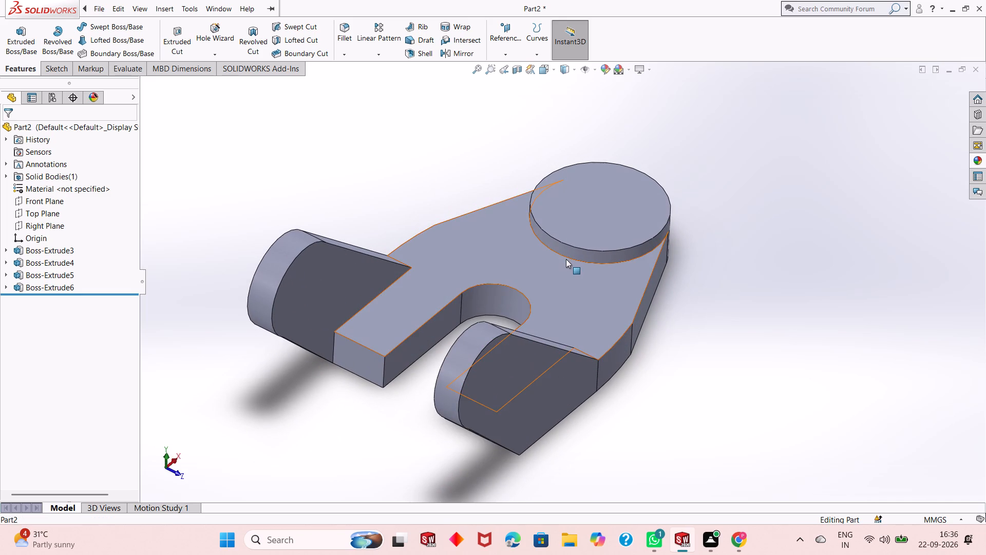
{"action": "middle_click_drag", "start_coordinate": [570, 314], "coordinate": [414, 269]}
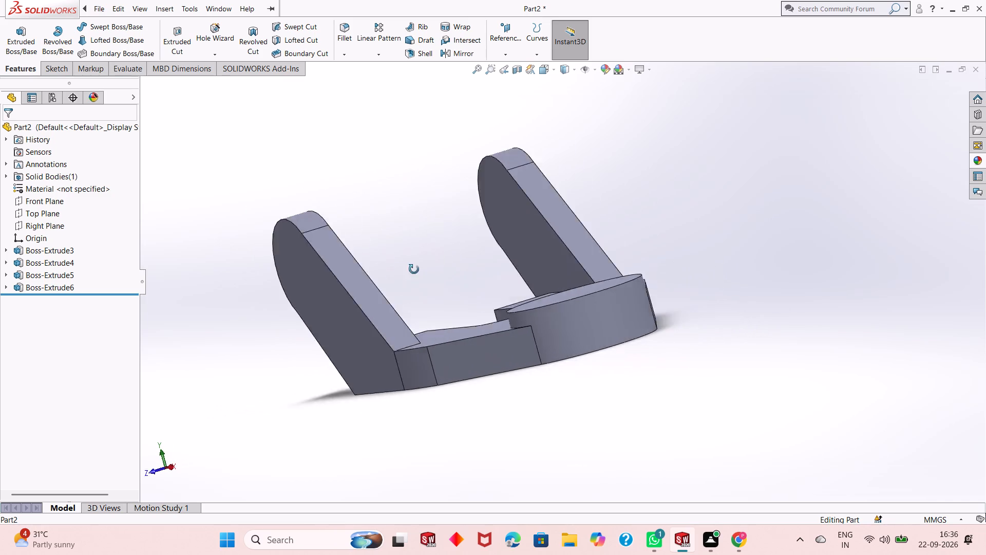
{"action": "middle_click_drag", "start_coordinate": [414, 269], "coordinate": [592, 269]}
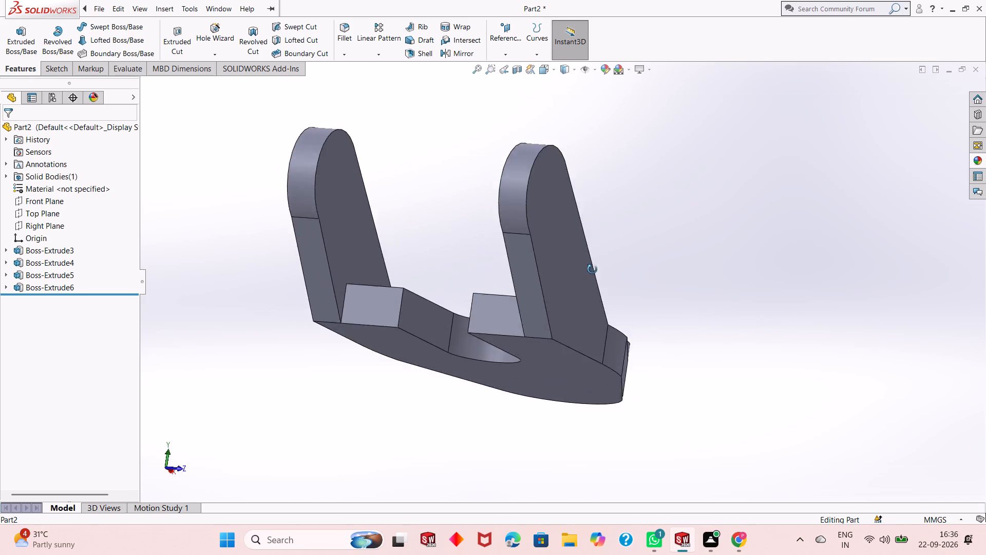
{"action": "middle_click_drag", "start_coordinate": [592, 269], "coordinate": [593, 346]}
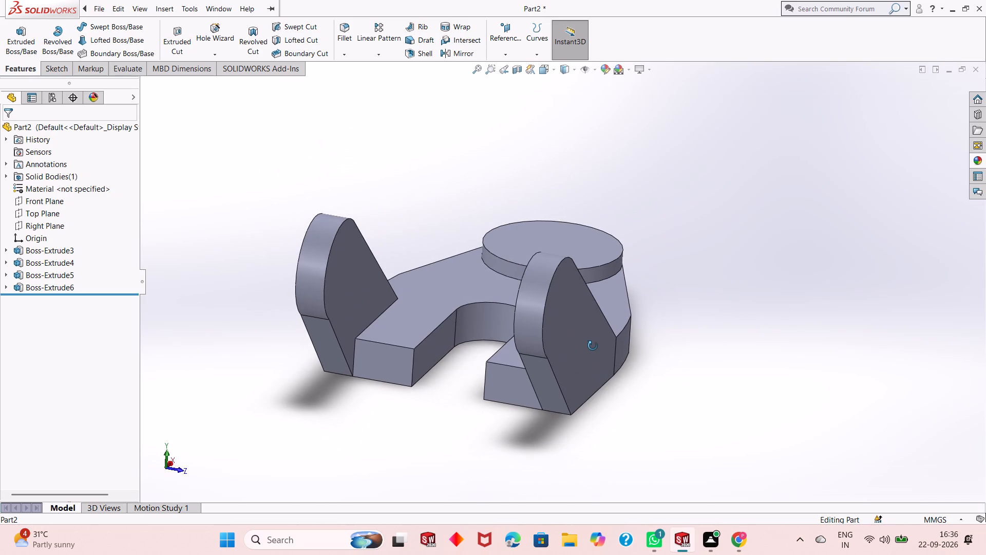
{"action": "middle_click_drag", "start_coordinate": [593, 346], "coordinate": [564, 349]}
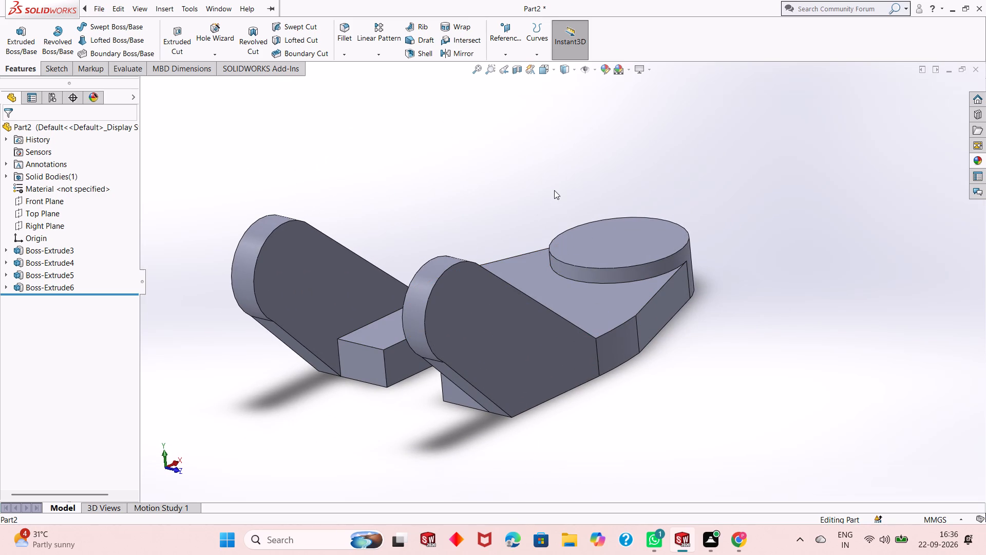
Set up a new reference plane with the Front Plane as its first reference, using an offset distance.
{"action": "left_click", "coordinate": [502, 46]}
{"action": "left_click", "coordinate": [508, 67]}
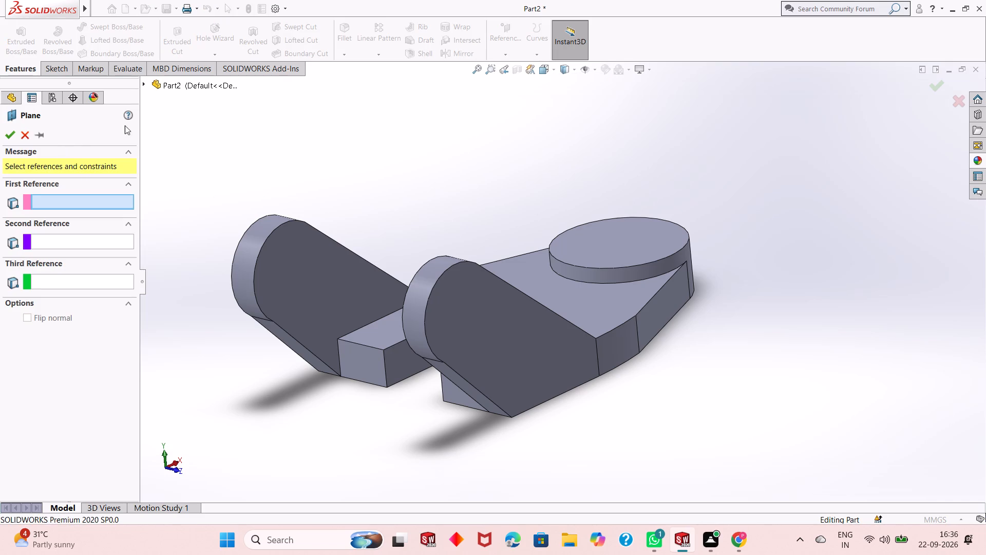
{"action": "left_click", "coordinate": [164, 81]}
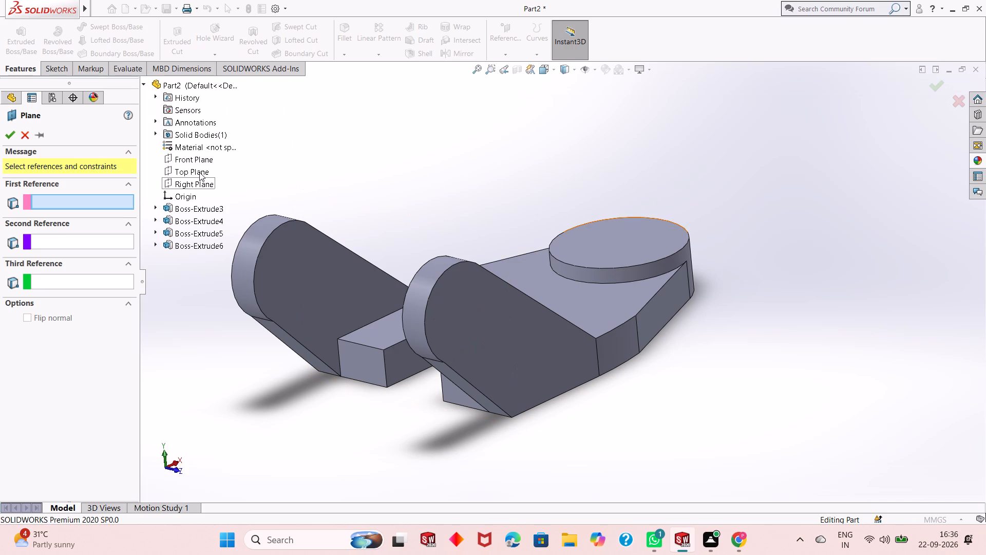
{"action": "middle_click_drag", "start_coordinate": [425, 351], "coordinate": [448, 315]}
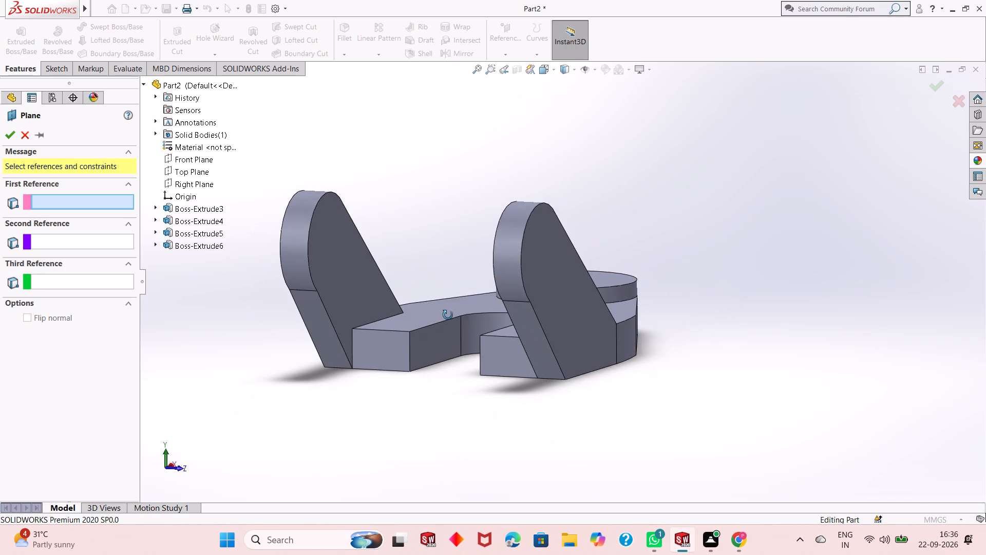
{"action": "middle_click_drag", "start_coordinate": [448, 315], "coordinate": [448, 331]}
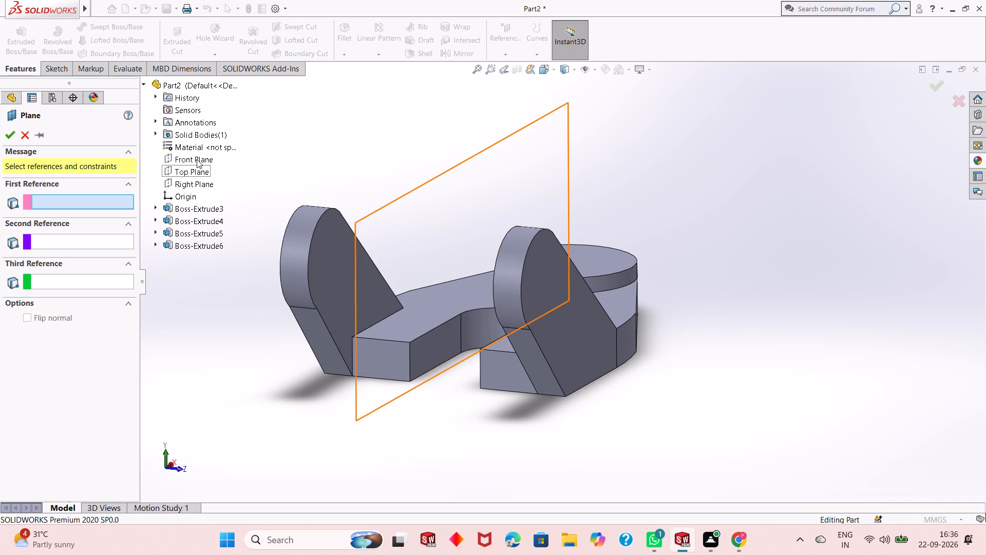
{"action": "left_click", "coordinate": [197, 159]}
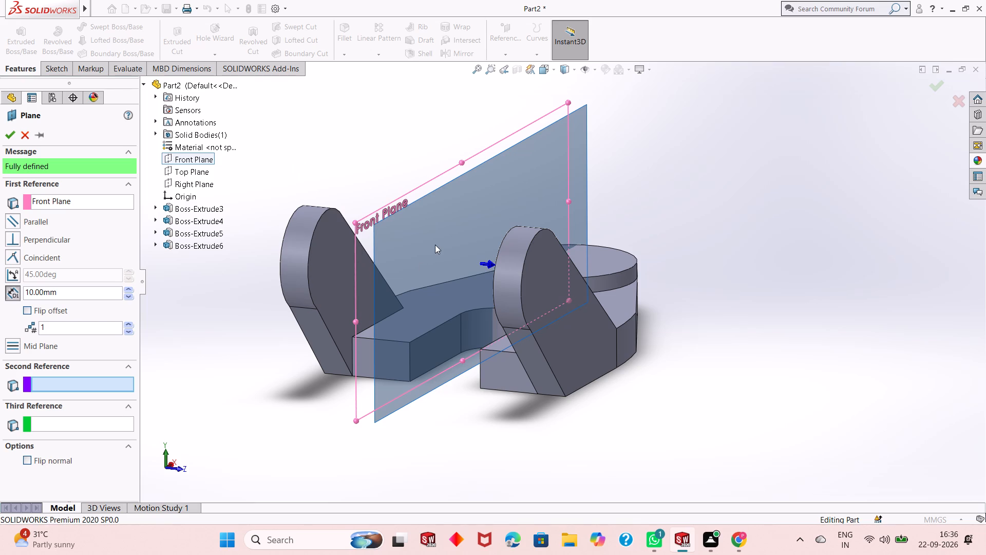
{"action": "scroll", "coordinate": [435, 245], "scroll_direction": "down", "scroll_amount": 2}
{"action": "scroll", "coordinate": [693, 319], "scroll_direction": "up", "scroll_amount": 2}
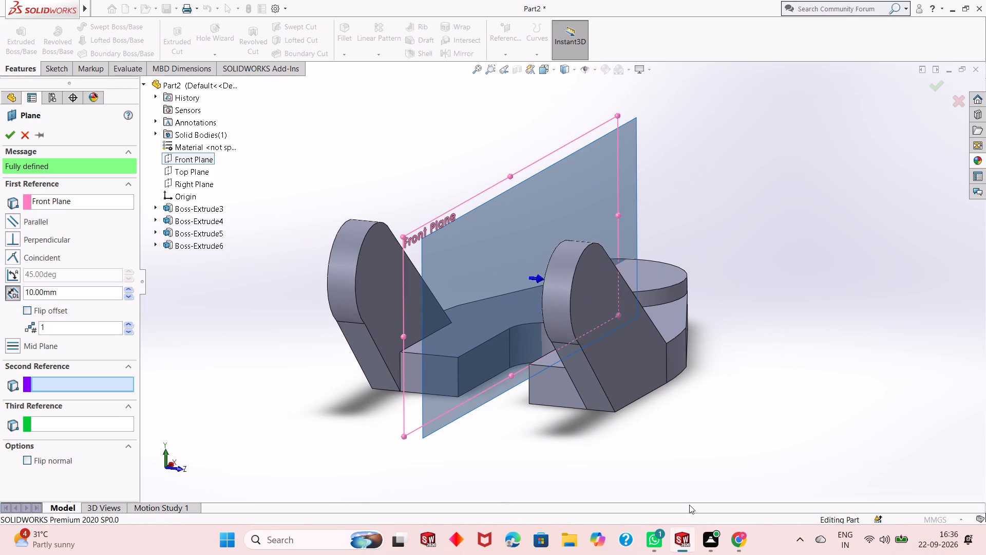
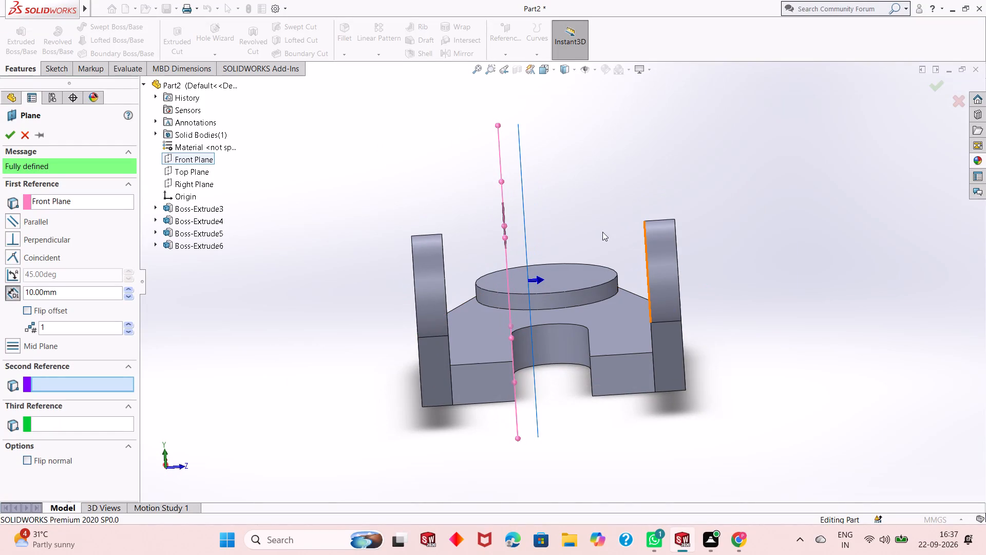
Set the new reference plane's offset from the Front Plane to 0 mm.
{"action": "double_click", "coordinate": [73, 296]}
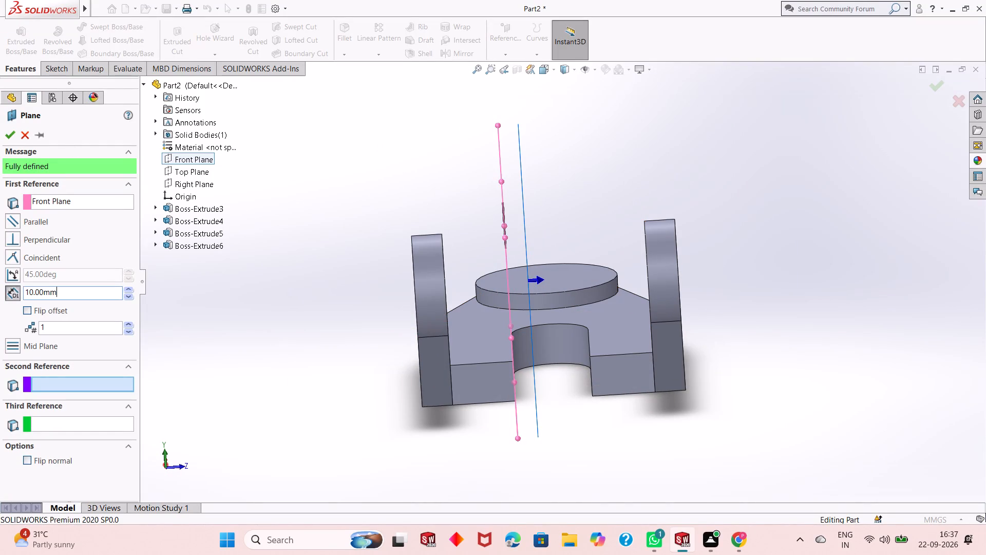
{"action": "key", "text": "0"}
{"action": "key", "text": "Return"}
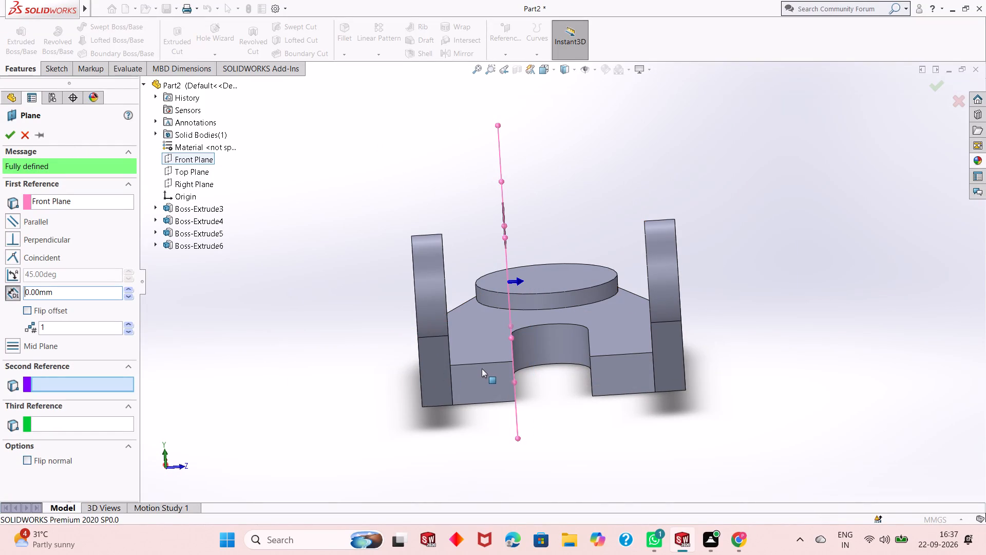
Set the reference plane's offset distance to 20 mm and flip it to the opposite side of the Front Plane.
{"action": "middle_click_drag", "start_coordinate": [507, 430], "coordinate": [507, 384]}
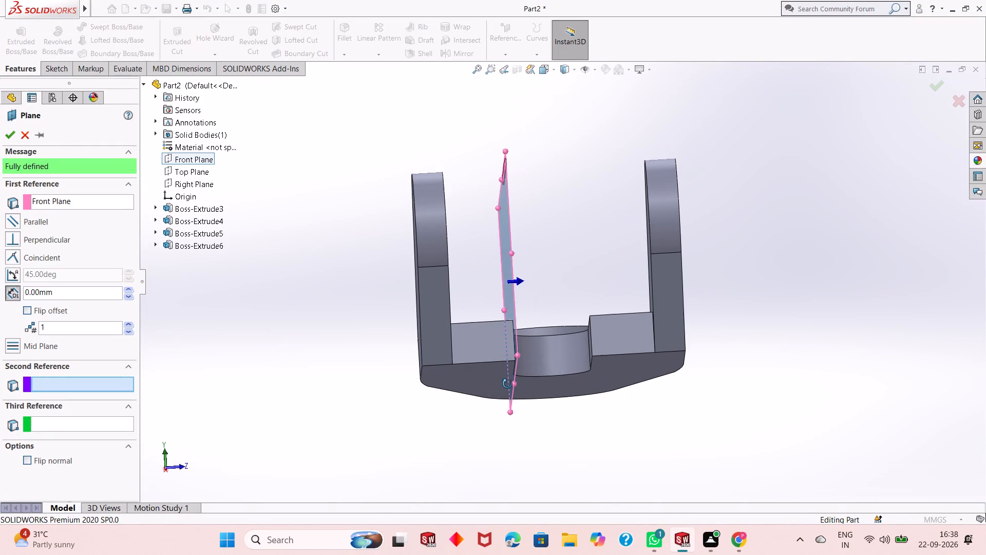
{"action": "middle_click_drag", "start_coordinate": [507, 384], "coordinate": [505, 404]}
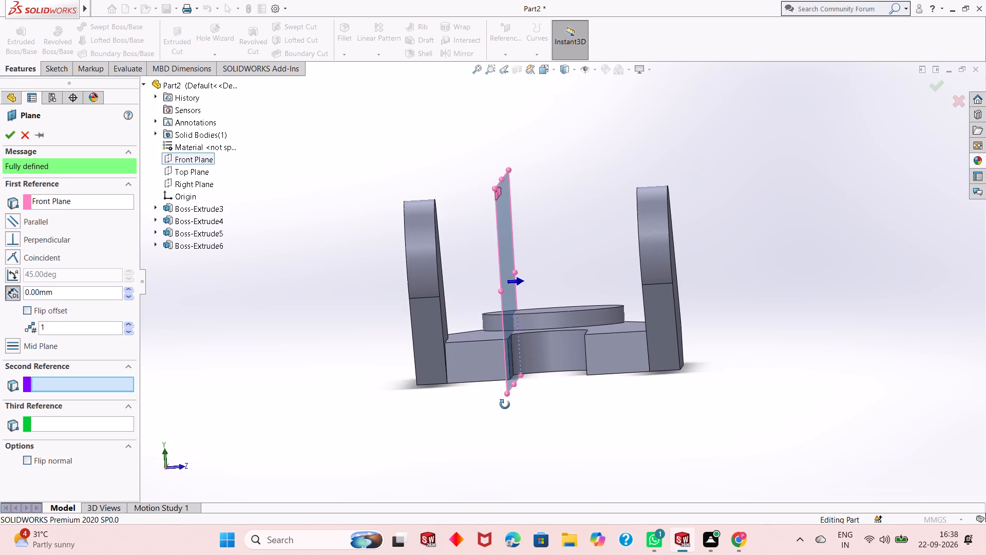
{"action": "middle_click_drag", "start_coordinate": [505, 404], "coordinate": [505, 427]}
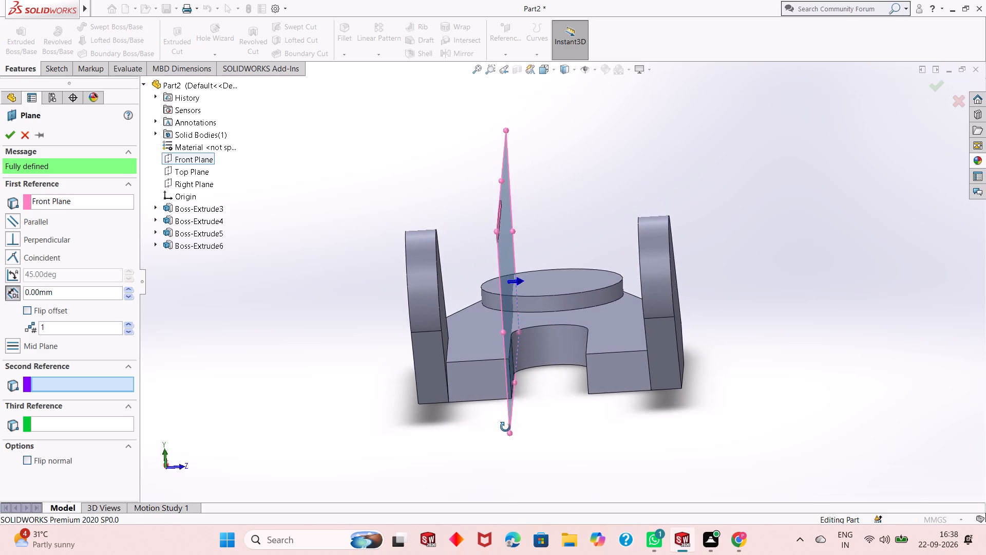
{"action": "middle_click_drag", "start_coordinate": [505, 427], "coordinate": [497, 398]}
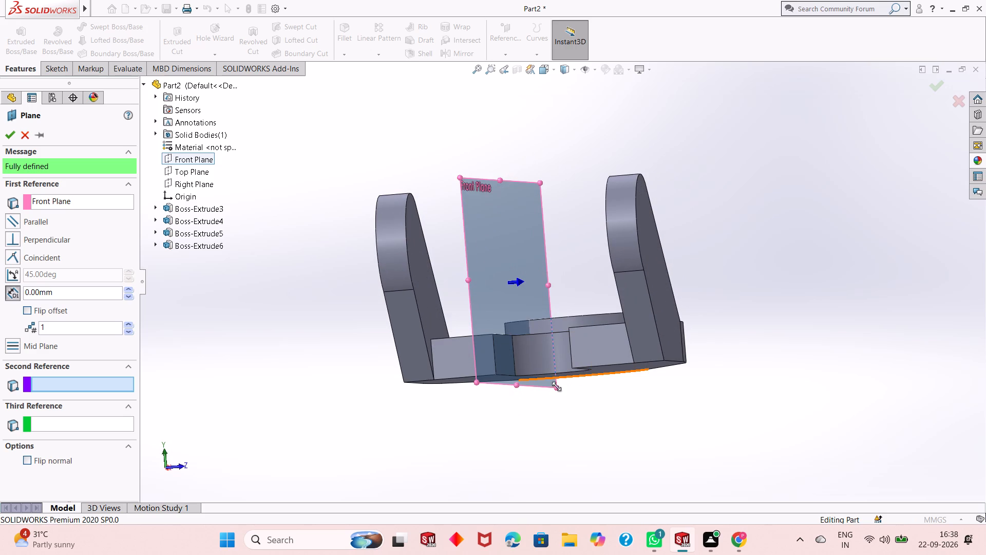
{"action": "middle_click_drag", "start_coordinate": [557, 389], "coordinate": [565, 412]}
{"action": "double_click", "coordinate": [63, 290]}
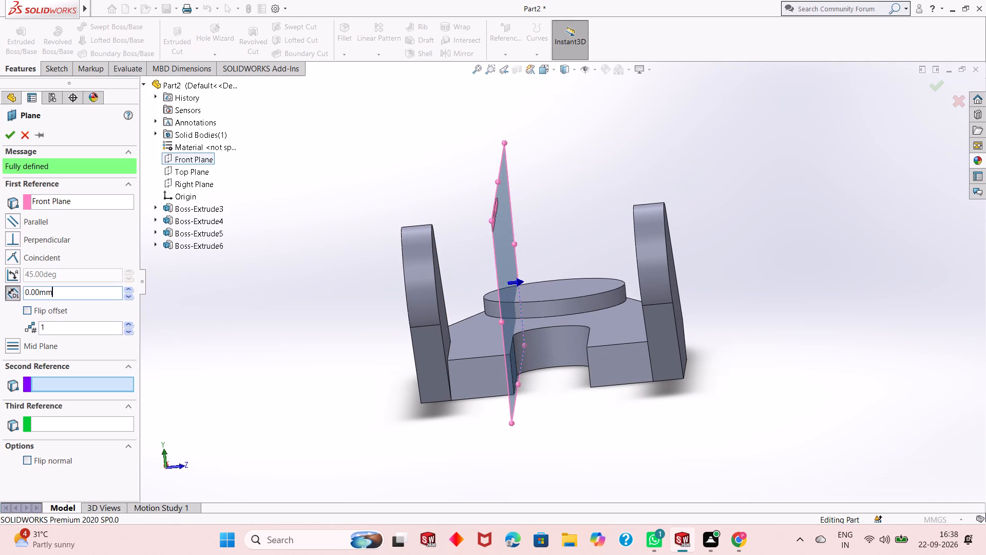
{"action": "type", "text": "20"}
{"action": "key", "text": "Return"}
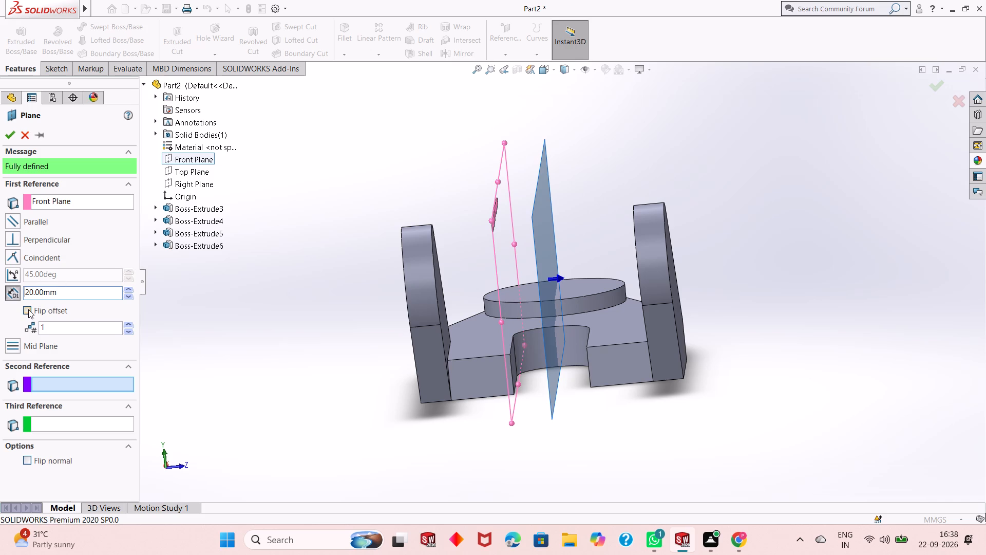
{"action": "left_click", "coordinate": [28, 311]}
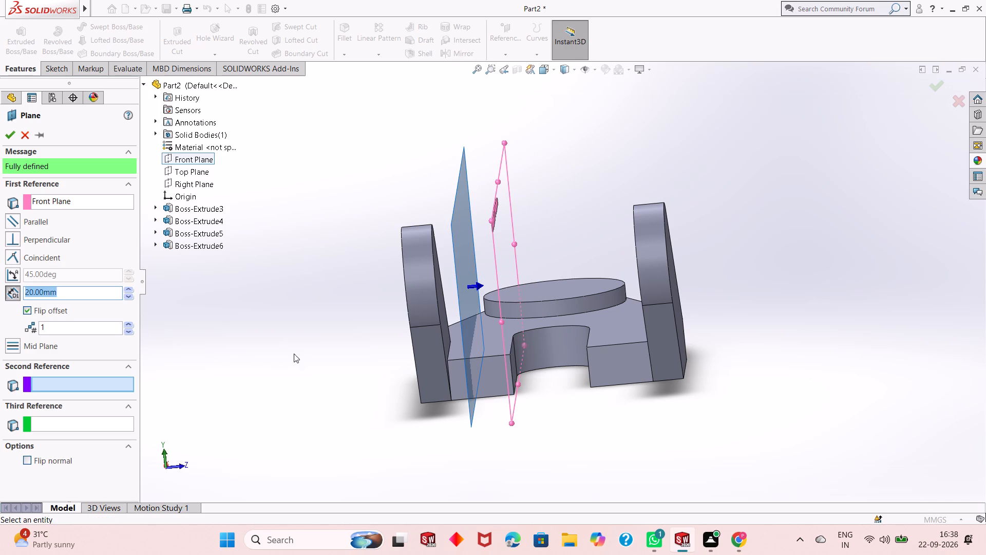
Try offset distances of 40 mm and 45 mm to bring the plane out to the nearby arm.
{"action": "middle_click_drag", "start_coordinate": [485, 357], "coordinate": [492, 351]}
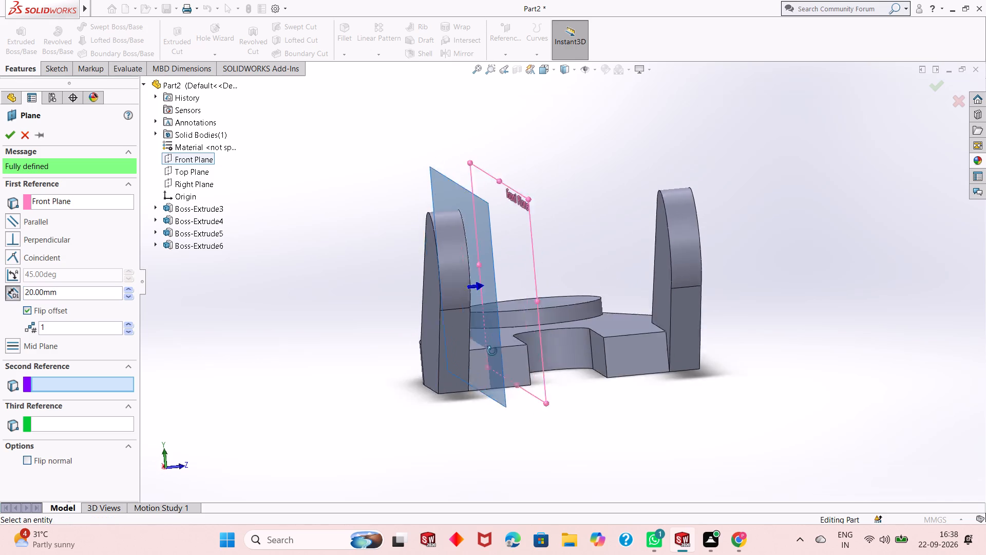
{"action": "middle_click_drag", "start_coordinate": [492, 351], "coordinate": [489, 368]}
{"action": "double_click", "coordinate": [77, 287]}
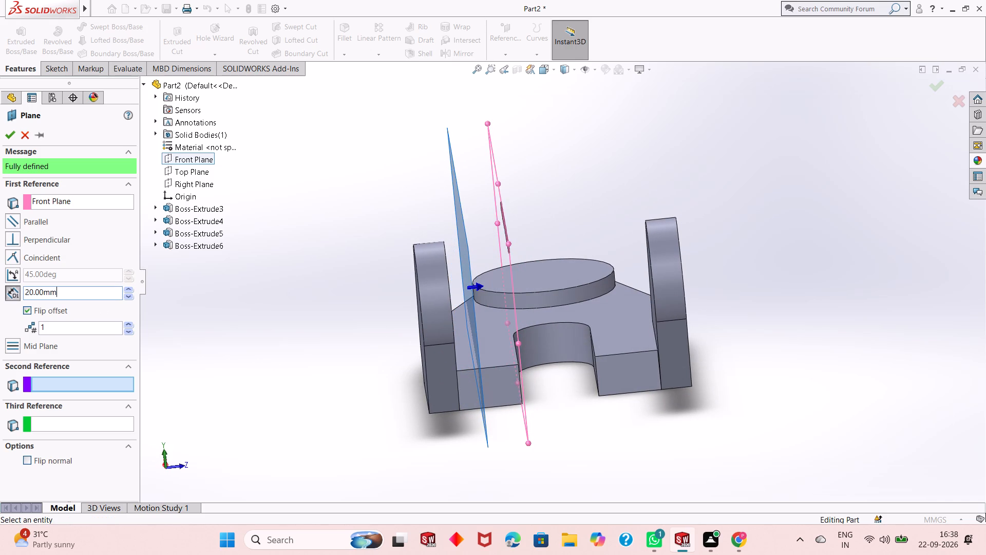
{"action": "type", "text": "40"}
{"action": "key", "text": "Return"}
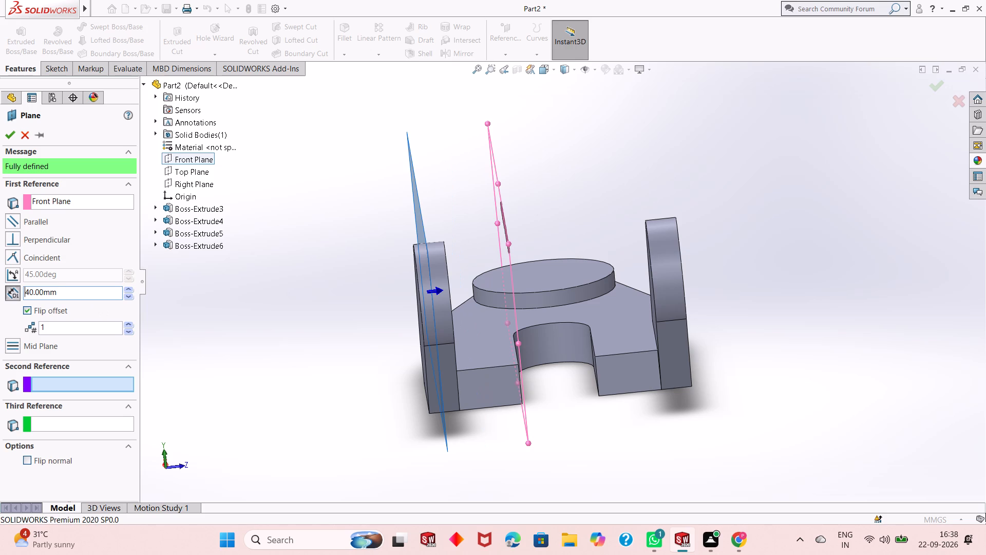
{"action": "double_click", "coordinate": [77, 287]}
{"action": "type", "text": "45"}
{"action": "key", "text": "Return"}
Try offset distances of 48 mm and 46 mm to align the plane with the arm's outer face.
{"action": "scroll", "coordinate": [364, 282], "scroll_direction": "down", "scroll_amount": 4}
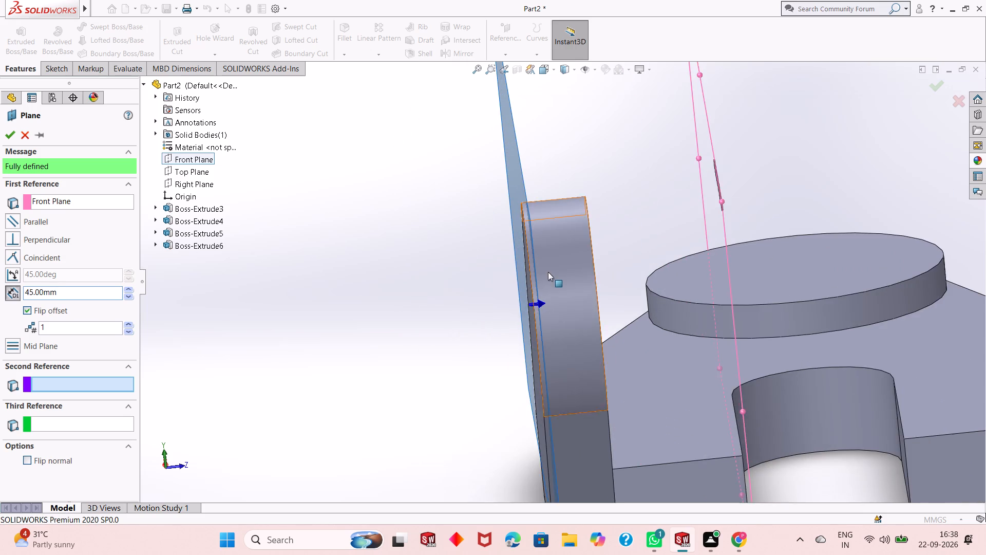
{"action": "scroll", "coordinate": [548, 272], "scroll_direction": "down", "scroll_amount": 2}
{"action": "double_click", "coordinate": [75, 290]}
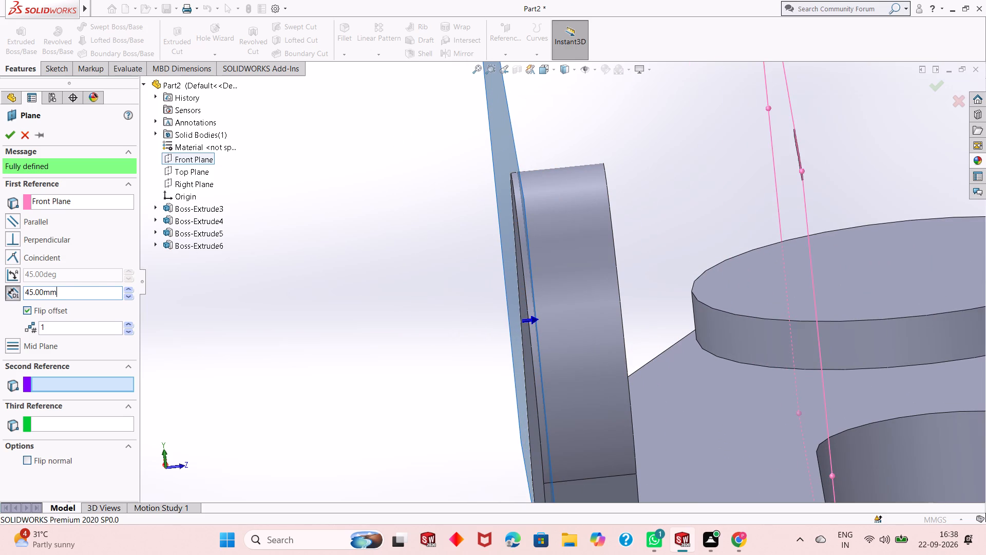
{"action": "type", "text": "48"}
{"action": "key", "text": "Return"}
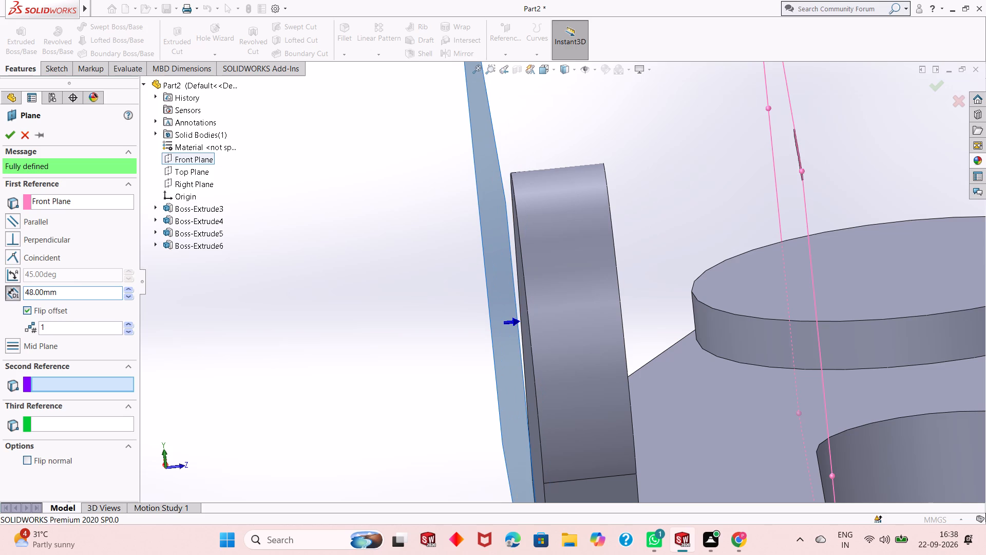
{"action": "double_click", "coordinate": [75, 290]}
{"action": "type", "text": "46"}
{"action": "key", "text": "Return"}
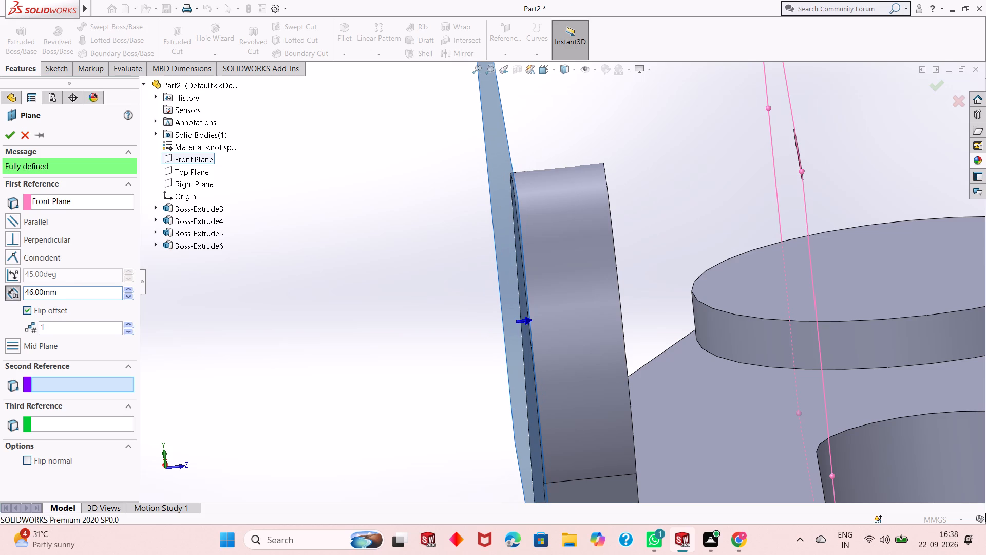
Set the plane's flipped offset from the Front Plane to 56 mm, outside the arm, and create the plane.
{"action": "middle_click_drag", "start_coordinate": [501, 358], "coordinate": [496, 363]}
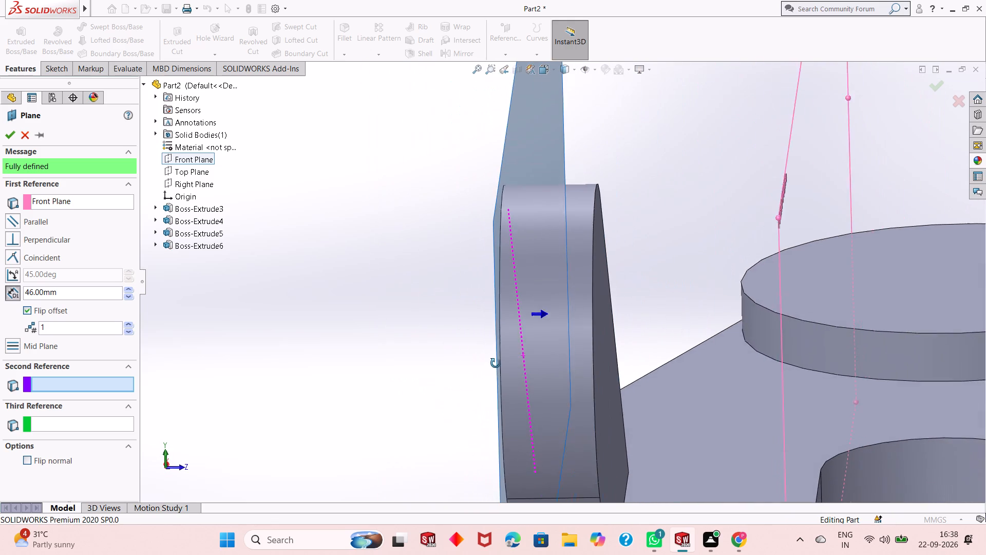
{"action": "middle_click_drag", "start_coordinate": [496, 363], "coordinate": [496, 369]}
{"action": "scroll", "coordinate": [496, 371], "scroll_direction": "up", "scroll_amount": 2}
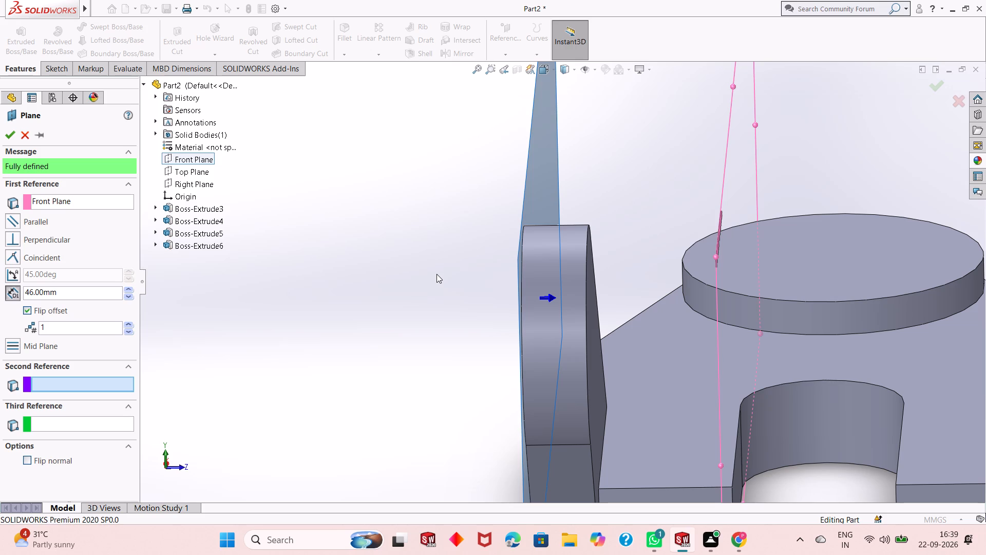
{"action": "double_click", "coordinate": [78, 291]}
{"action": "type", "text": "56"}
{"action": "key", "text": "Return"}
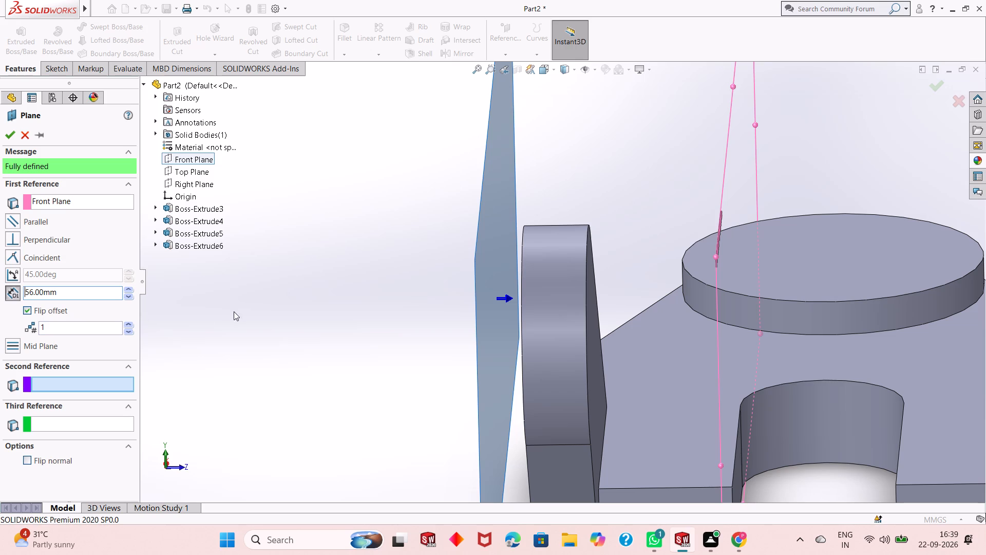
{"action": "middle_click_drag", "start_coordinate": [407, 401], "coordinate": [408, 367]}
{"action": "scroll", "coordinate": [408, 367], "scroll_direction": "up", "scroll_amount": 4}
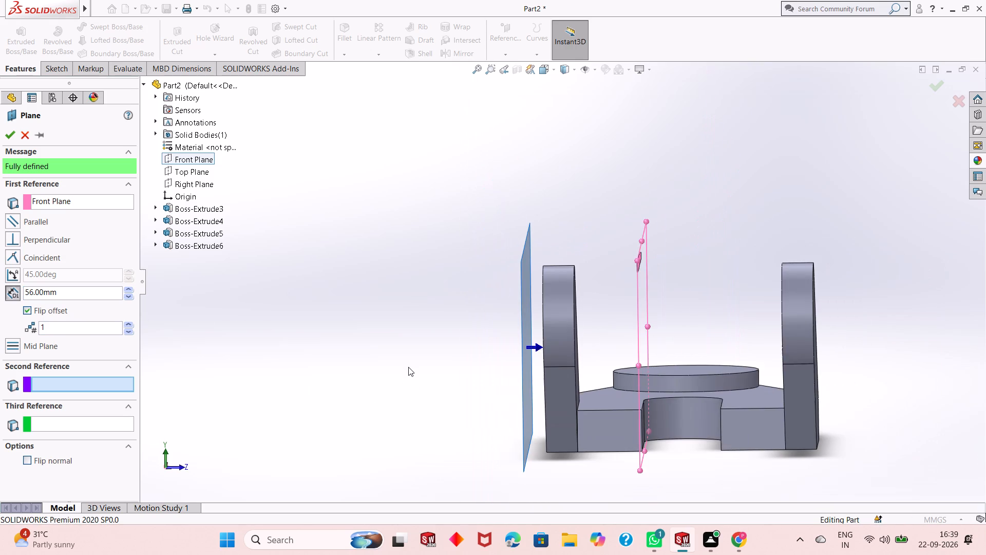
{"action": "left_click", "coordinate": [7, 138]}
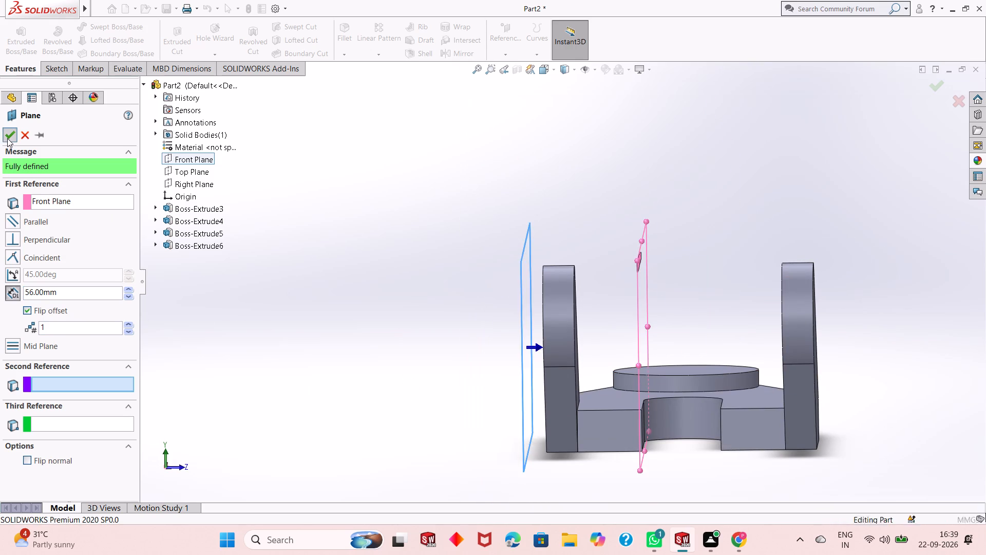
Edit Plane1, trying an offset distance of 46 mm before setting it to 51 mm, and accept the change.
{"action": "middle_click_drag", "start_coordinate": [414, 423], "coordinate": [433, 441]}
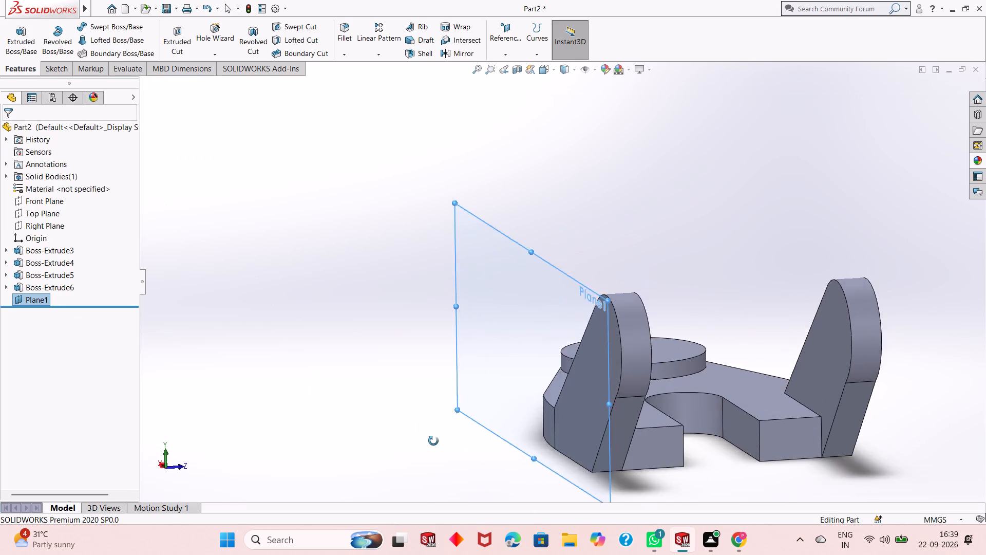
{"action": "middle_click_drag", "start_coordinate": [433, 441], "coordinate": [421, 456]}
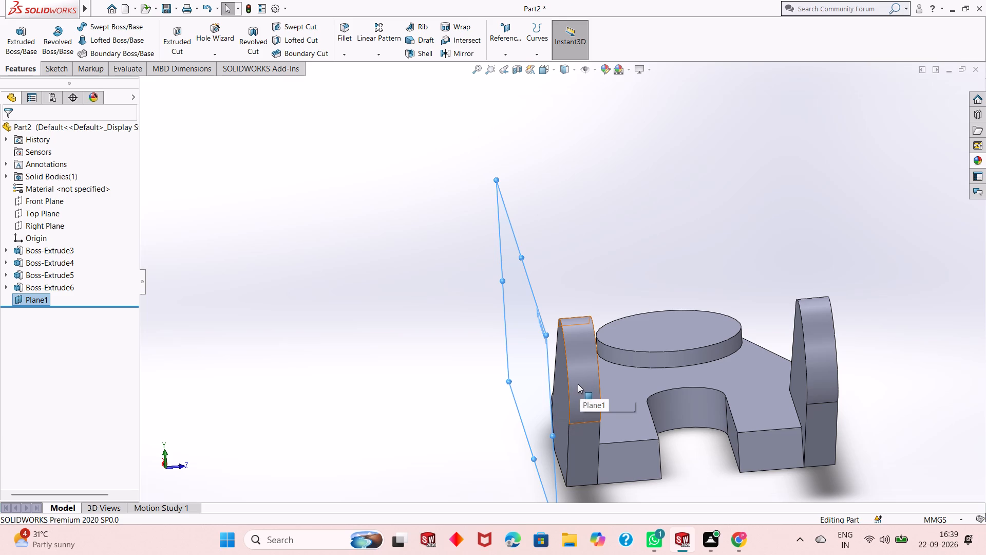
{"action": "left_click", "coordinate": [26, 298]}
{"action": "left_click", "coordinate": [37, 270]}
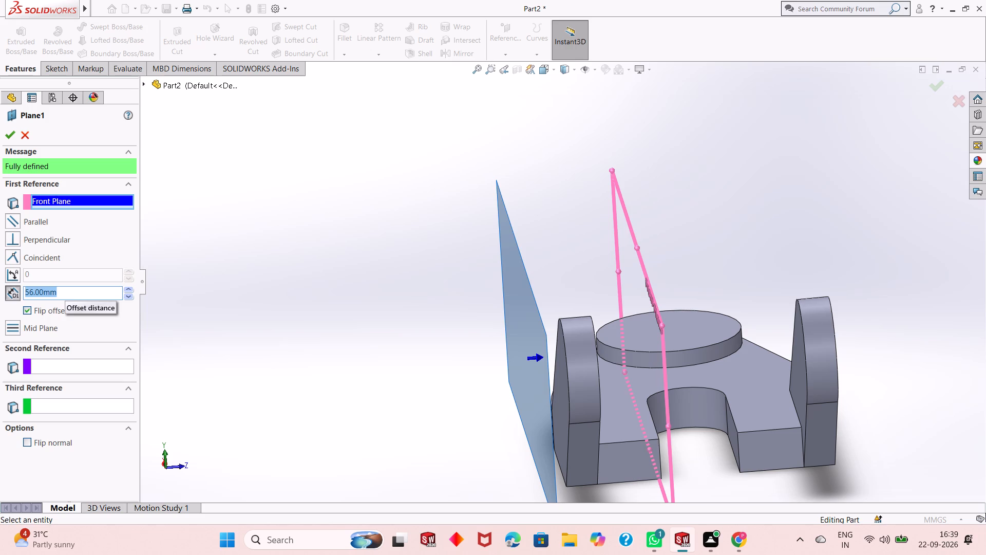
{"action": "type", "text": "46"}
{"action": "key", "text": "Return"}
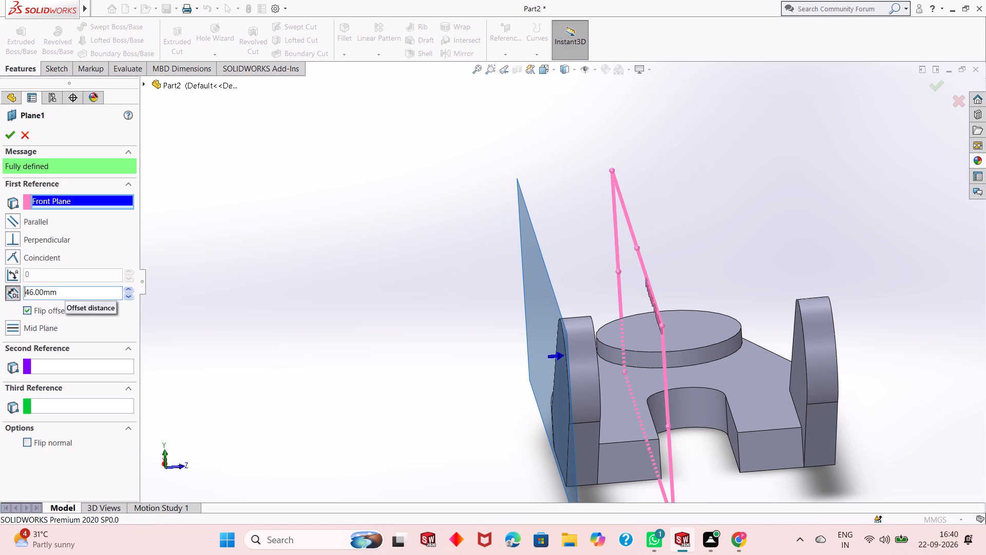
{"action": "double_click", "coordinate": [60, 291]}
{"action": "type", "text": "51"}
{"action": "key", "text": "Return"}
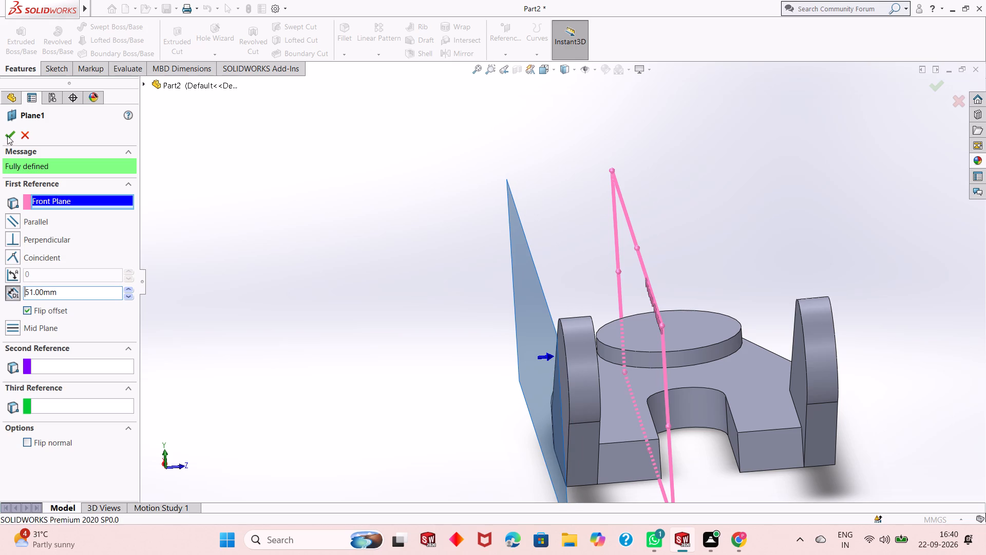
{"action": "left_click", "coordinate": [7, 136]}
Open a new sketch on Plane1 and view it face-on, with the whole arm profile in sight.
{"action": "middle_click_drag", "start_coordinate": [576, 359], "coordinate": [578, 327]}
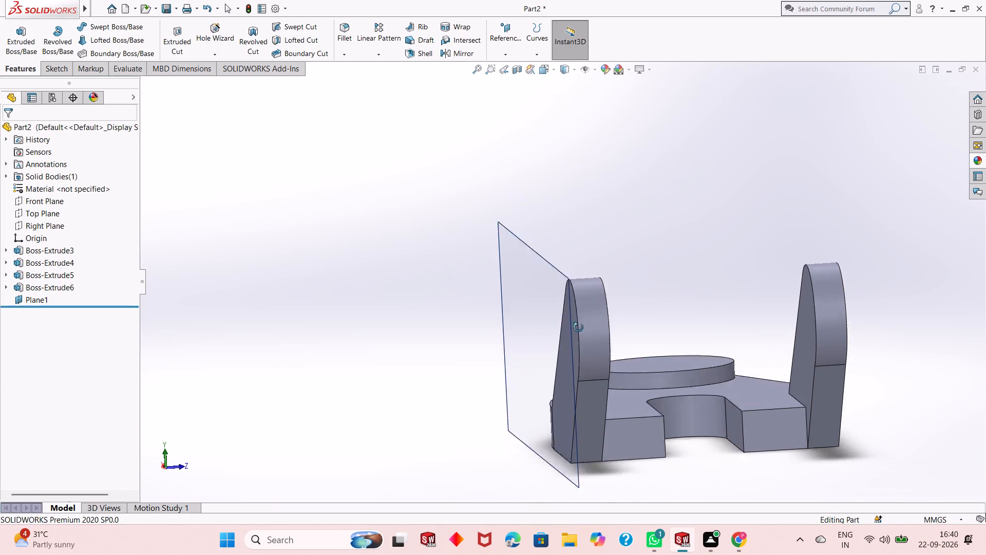
{"action": "middle_click_drag", "start_coordinate": [578, 327], "coordinate": [579, 319]}
{"action": "middle_click_drag", "start_coordinate": [590, 303], "coordinate": [609, 332]}
{"action": "right_click", "coordinate": [511, 295]}
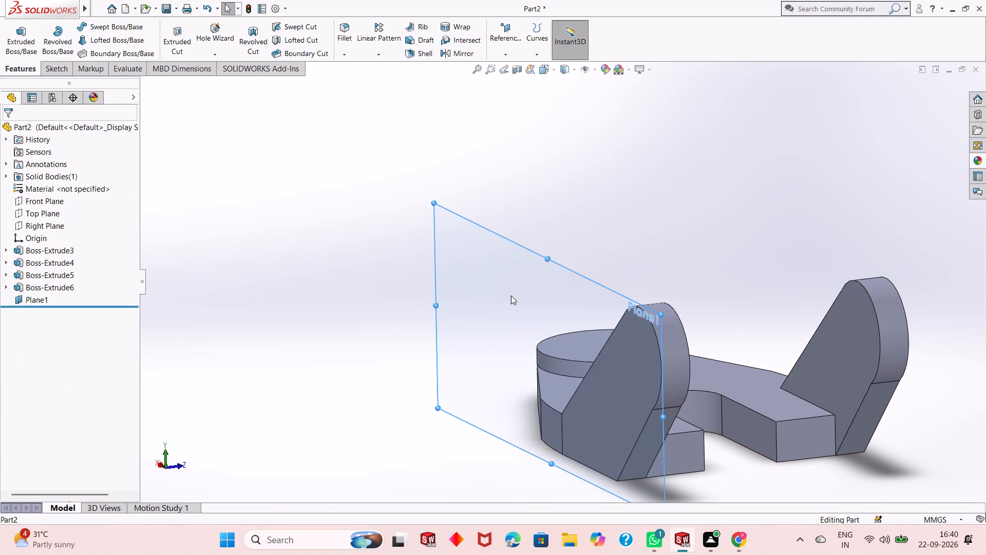
{"action": "left_click", "coordinate": [540, 283]}
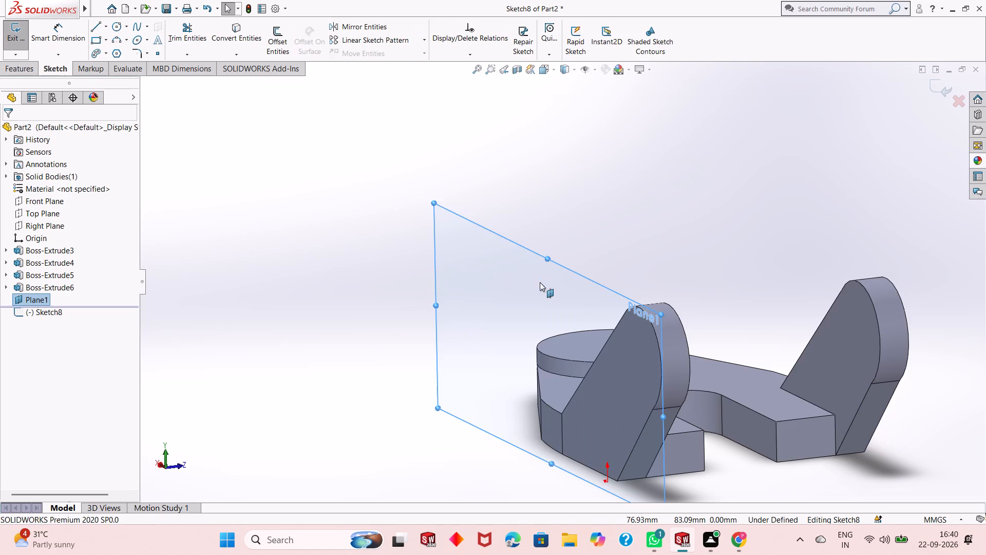
{"action": "key", "text": "ctrl+8"}
{"action": "key", "text": "Escape"}
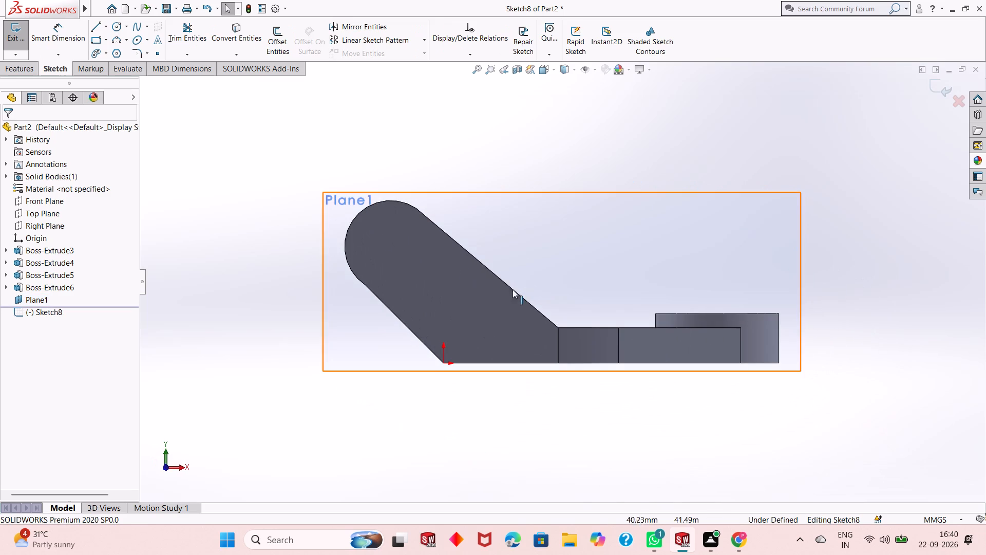
{"action": "scroll", "coordinate": [408, 242], "scroll_direction": "up", "scroll_amount": 1}
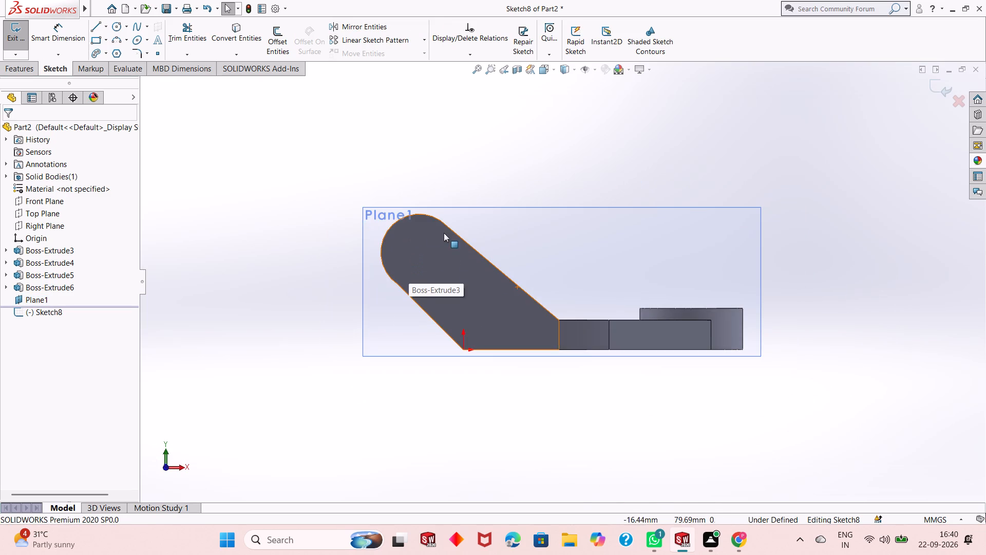
Sketch a circle about 52 mm in diameter, concentric with the arm's rounded end and matching its outer edge.
{"action": "scroll", "coordinate": [444, 233], "scroll_direction": "down", "scroll_amount": 3}
{"action": "left_click", "coordinate": [116, 30]}
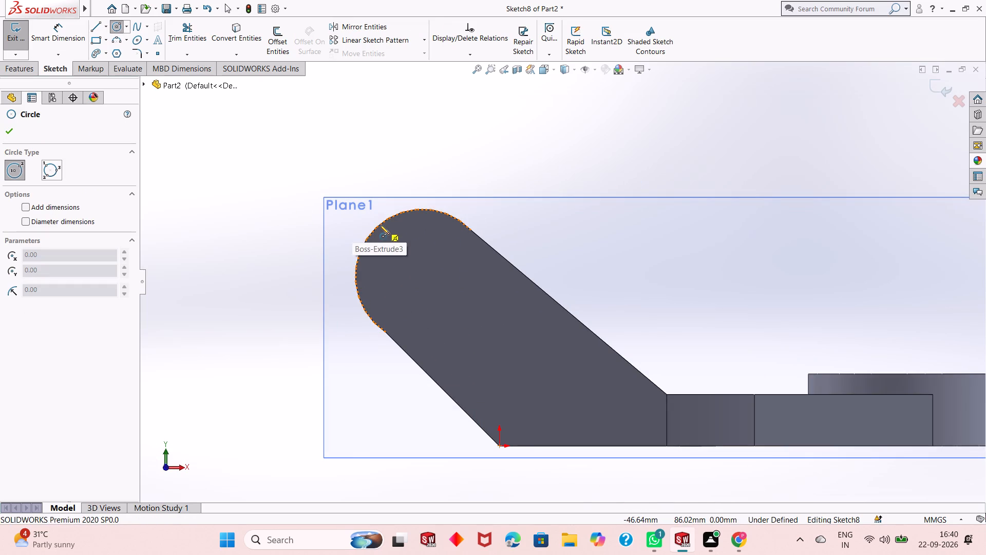
{"action": "left_click", "coordinate": [422, 276]}
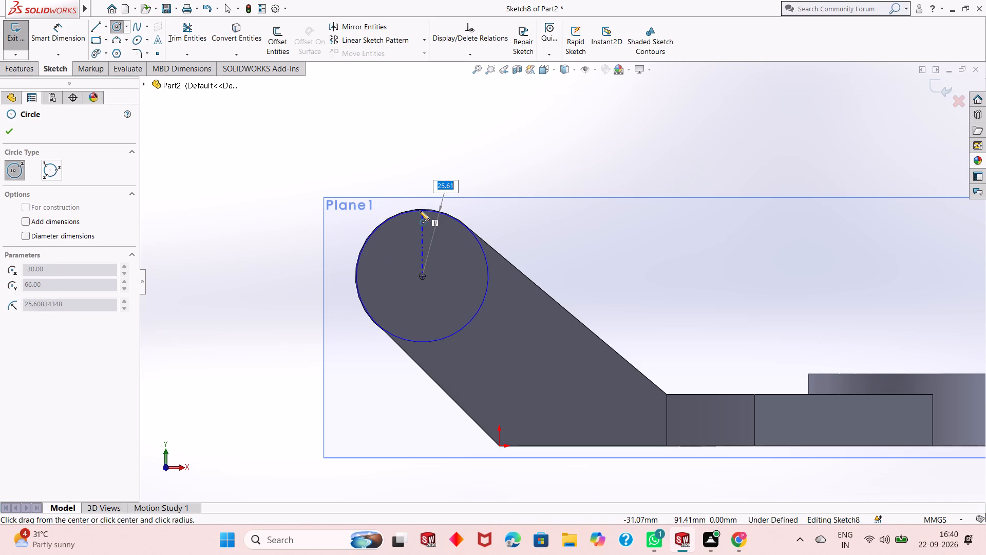
{"action": "left_click", "coordinate": [416, 209]}
{"action": "right_click", "coordinate": [416, 209]}
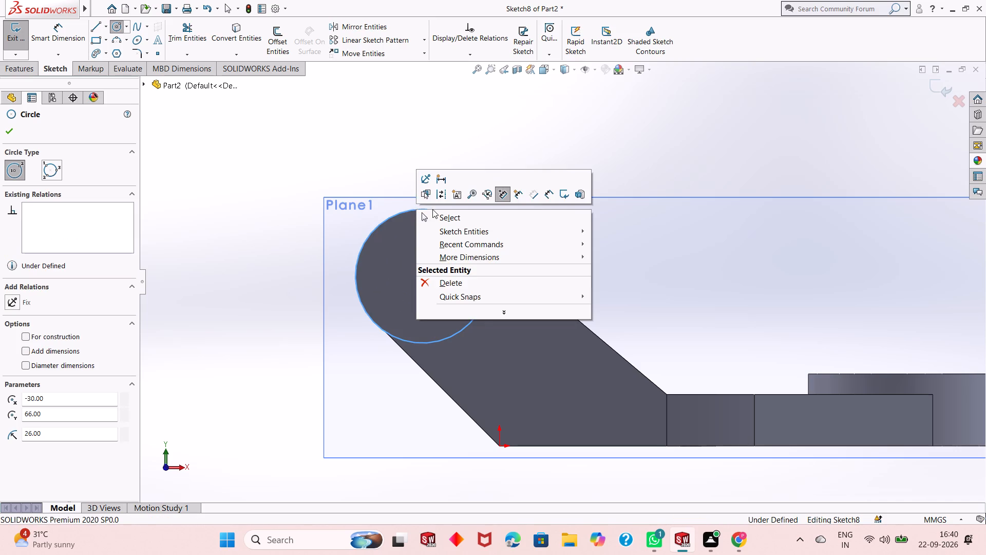
{"action": "left_click", "coordinate": [432, 209]}
{"action": "right_click", "coordinate": [432, 209]}
{"action": "left_click", "coordinate": [438, 213]}
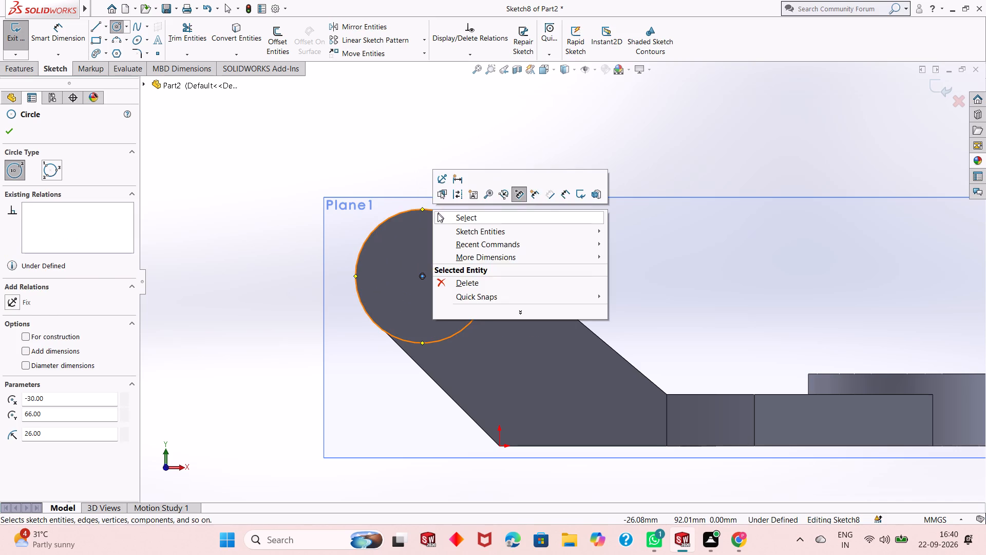
Add a diameter dimension to the circle on the arm's rounded end, keeping its drawn size.
{"action": "left_click", "coordinate": [66, 44]}
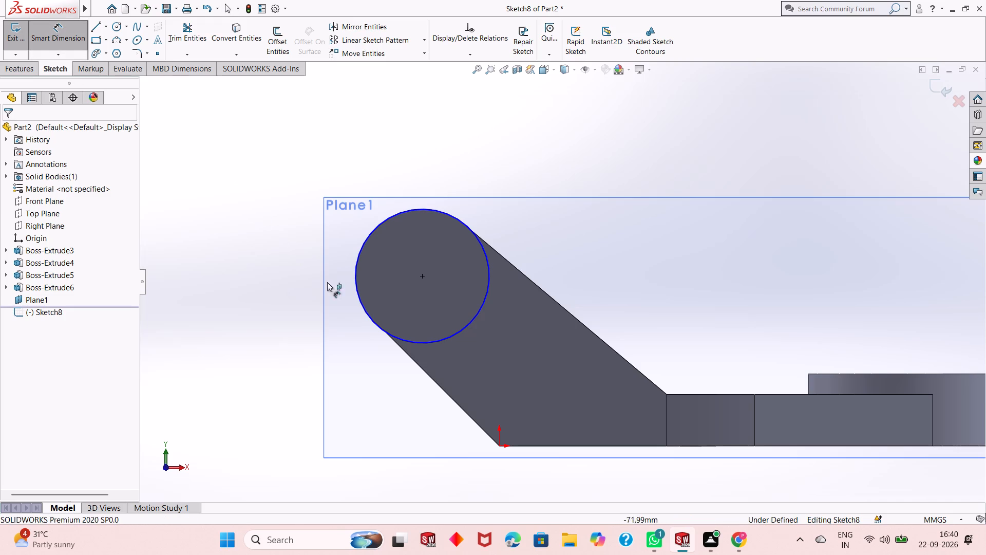
{"action": "left_click", "coordinate": [434, 339]}
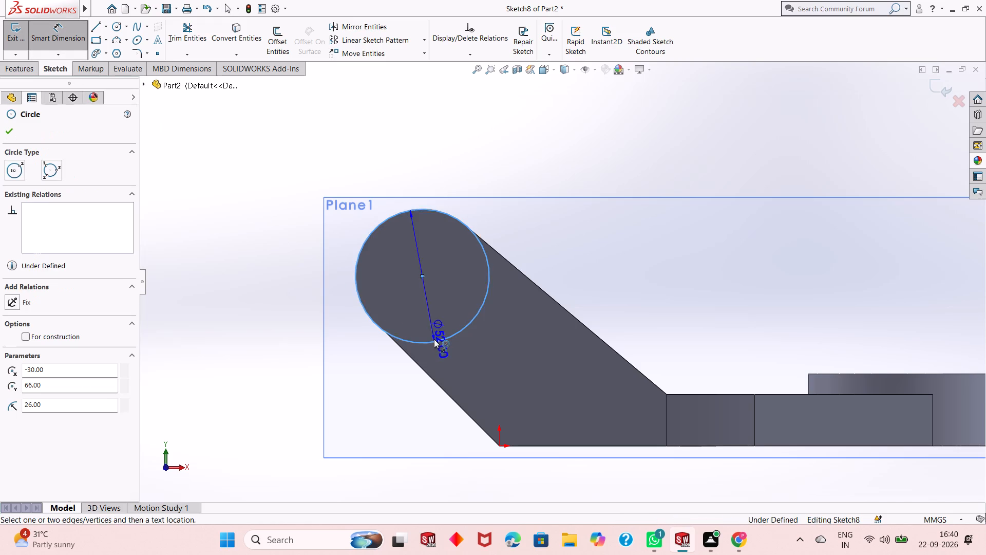
{"action": "left_click", "coordinate": [328, 482]}
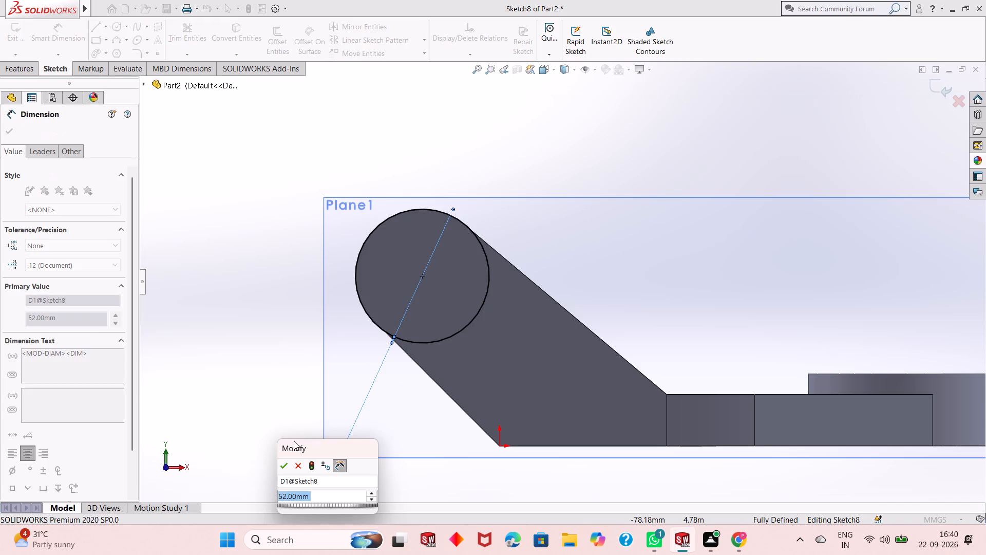
{"action": "left_click", "coordinate": [284, 462]}
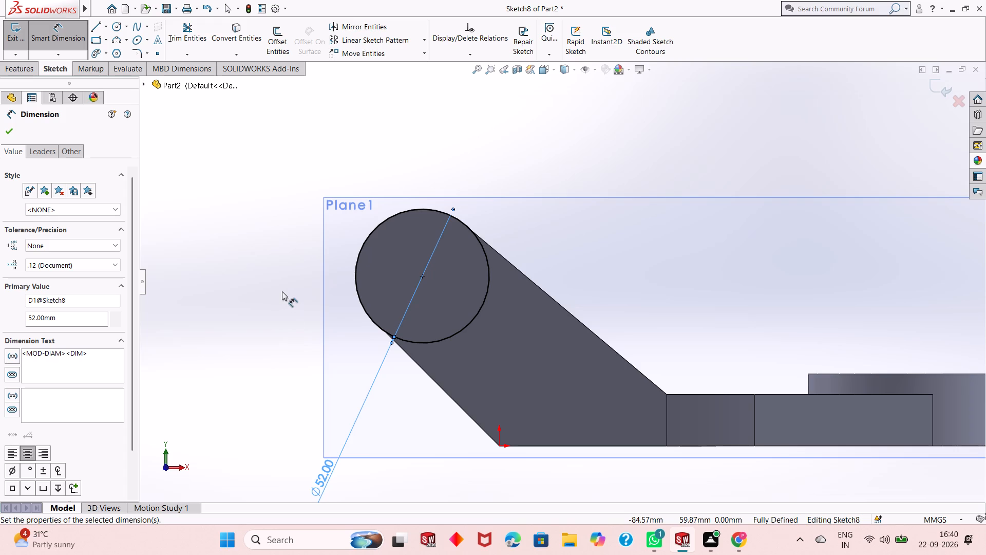
{"action": "right_click", "coordinate": [282, 291]}
{"action": "left_click", "coordinate": [308, 327]}
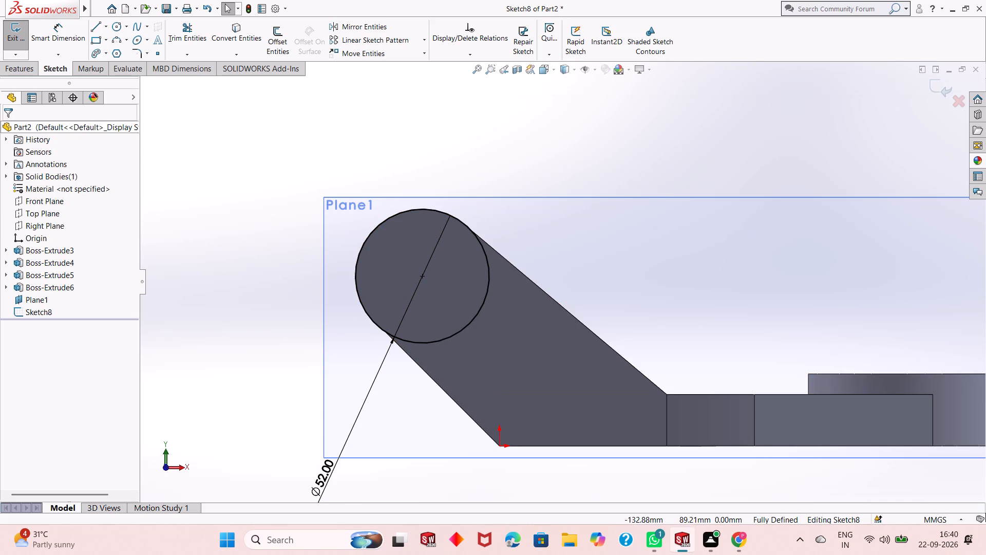
Extrude the circle as a 30 mm blind boss from Plane1 through the arm's rounded end, merged with the body.
{"action": "left_click", "coordinate": [27, 70]}
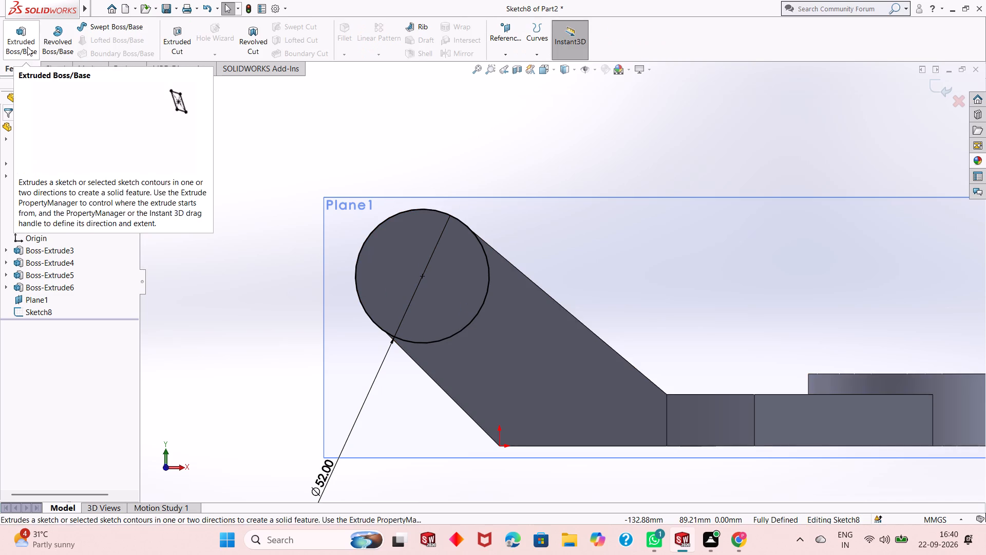
{"action": "left_click", "coordinate": [28, 46]}
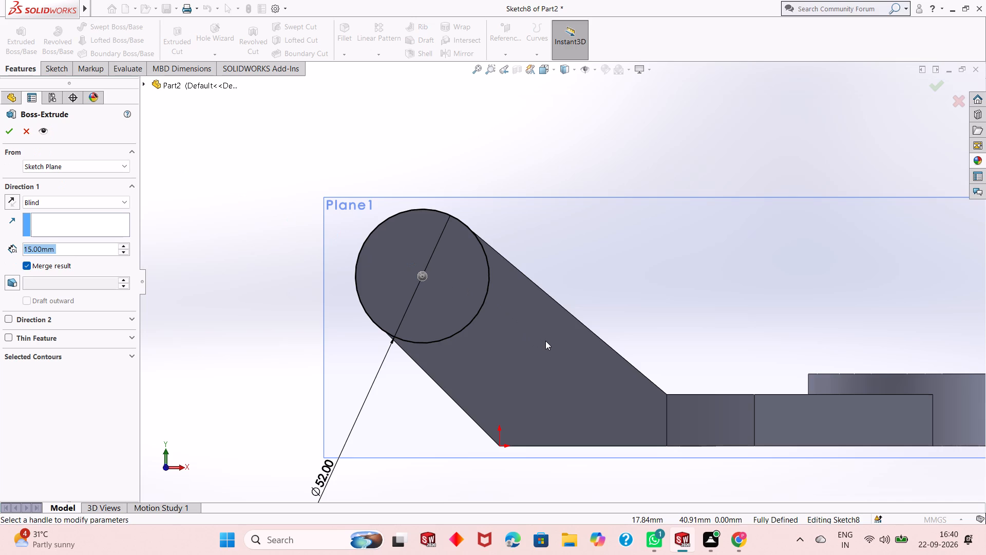
{"action": "middle_click_drag", "start_coordinate": [546, 341], "coordinate": [505, 380]}
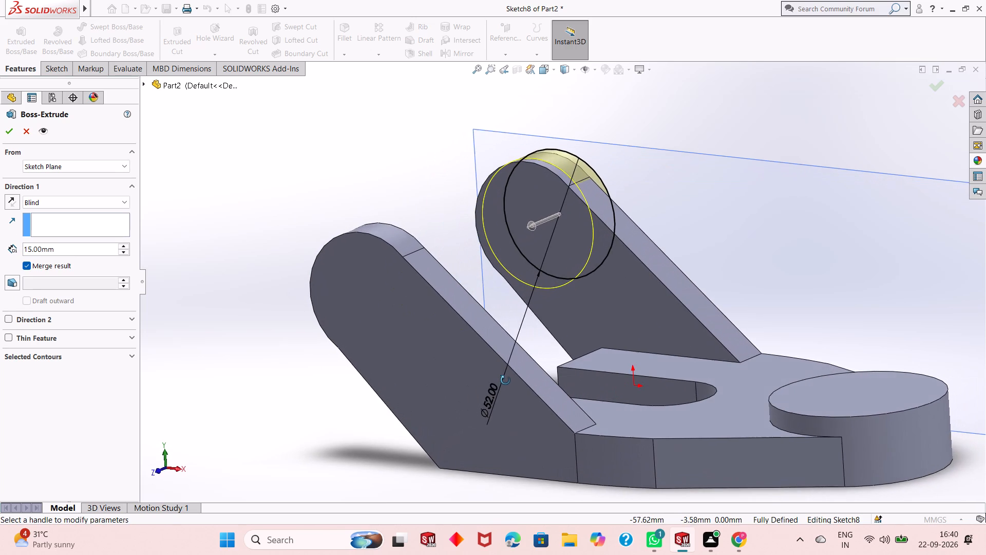
{"action": "middle_click_drag", "start_coordinate": [505, 380], "coordinate": [616, 357]}
{"action": "middle_click_drag", "start_coordinate": [506, 294], "coordinate": [554, 300]}
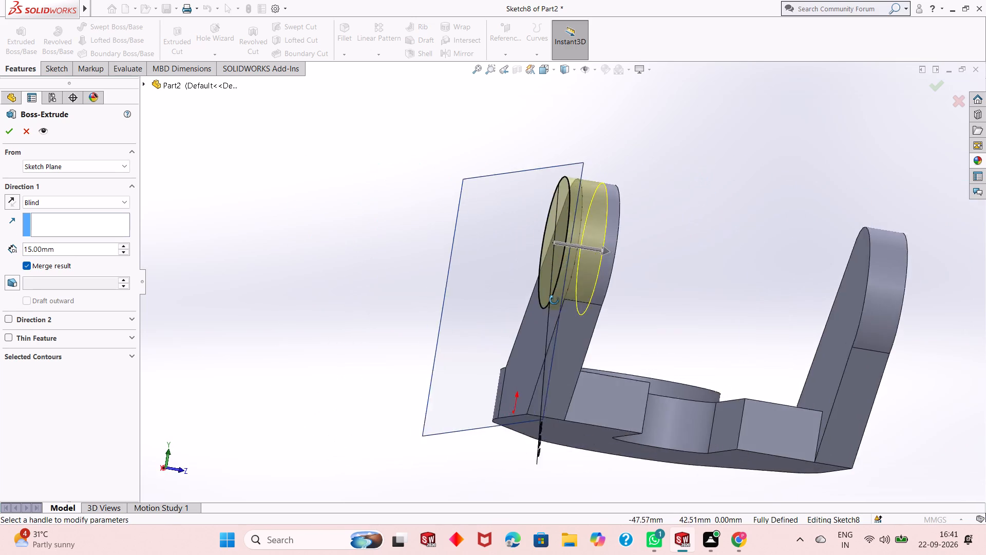
{"action": "middle_click_drag", "start_coordinate": [554, 300], "coordinate": [542, 369]}
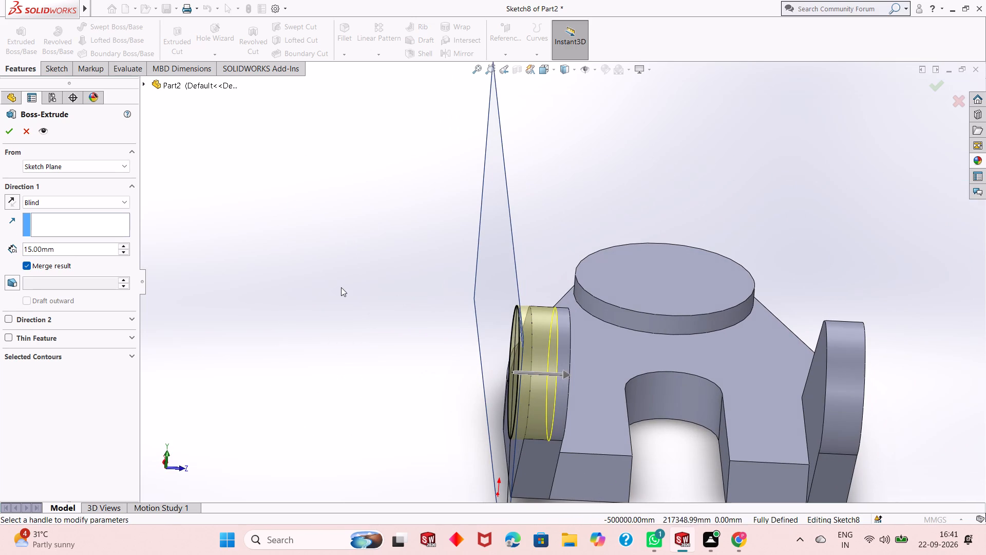
{"action": "double_click", "coordinate": [73, 249]}
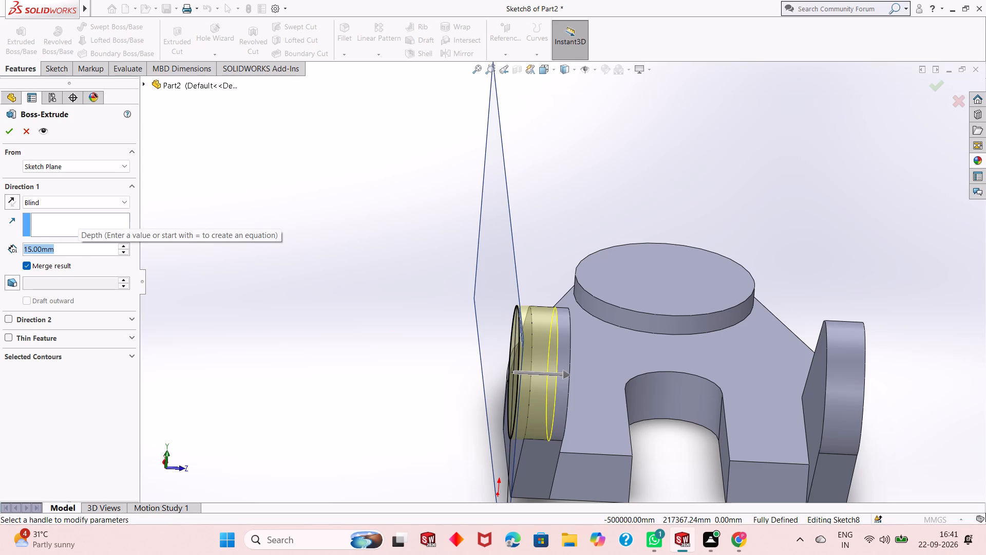
{"action": "type", "text": "30"}
{"action": "key", "text": "Return"}
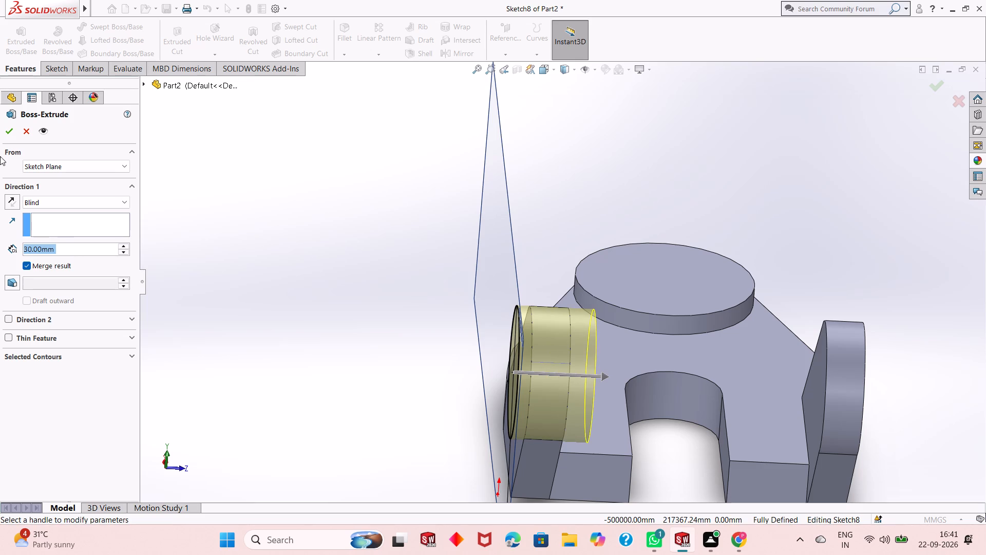
{"action": "left_click", "coordinate": [5, 133]}
{"action": "left_click", "coordinate": [264, 383]}
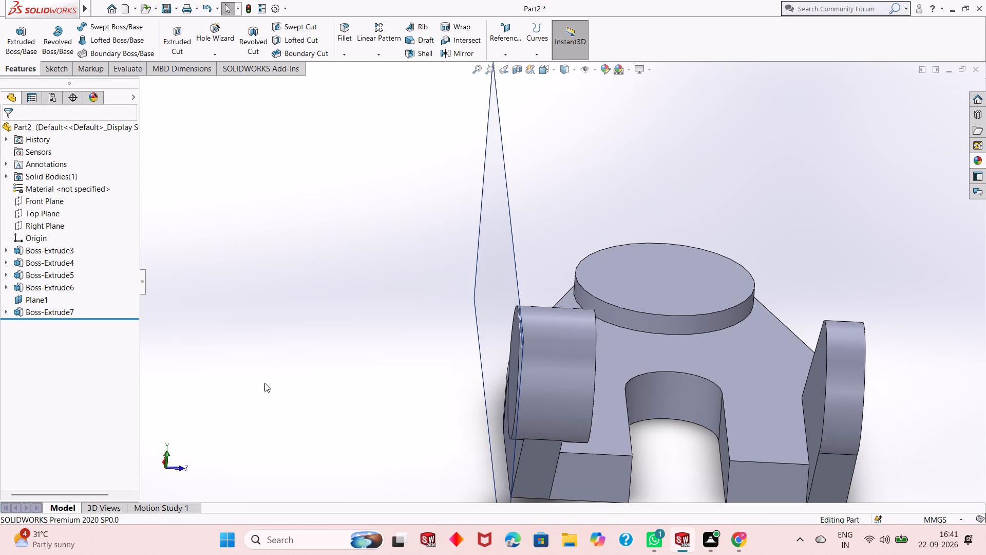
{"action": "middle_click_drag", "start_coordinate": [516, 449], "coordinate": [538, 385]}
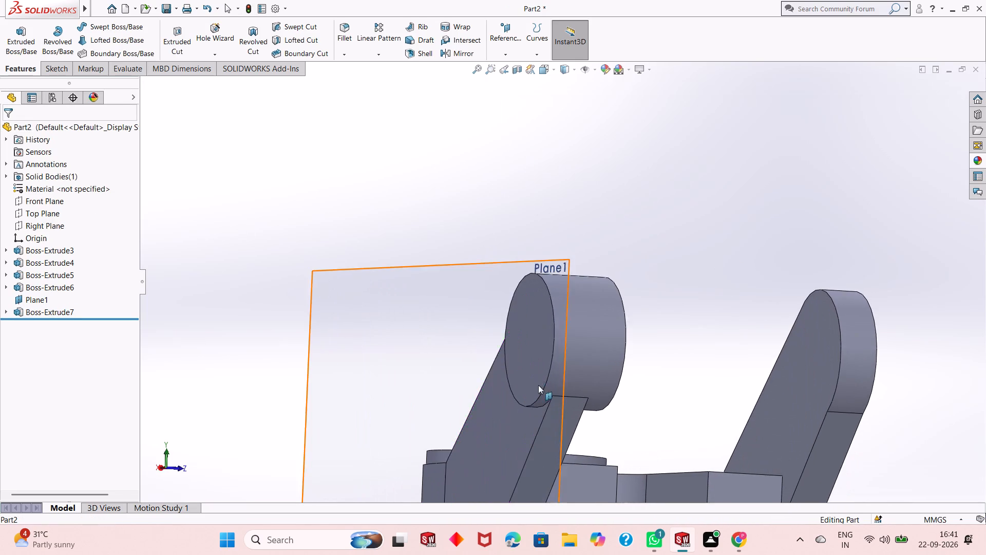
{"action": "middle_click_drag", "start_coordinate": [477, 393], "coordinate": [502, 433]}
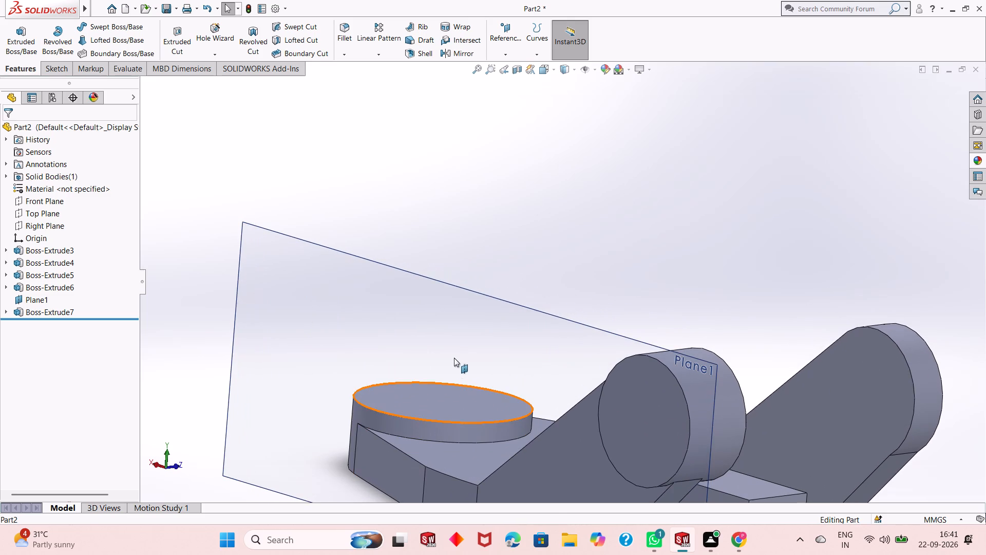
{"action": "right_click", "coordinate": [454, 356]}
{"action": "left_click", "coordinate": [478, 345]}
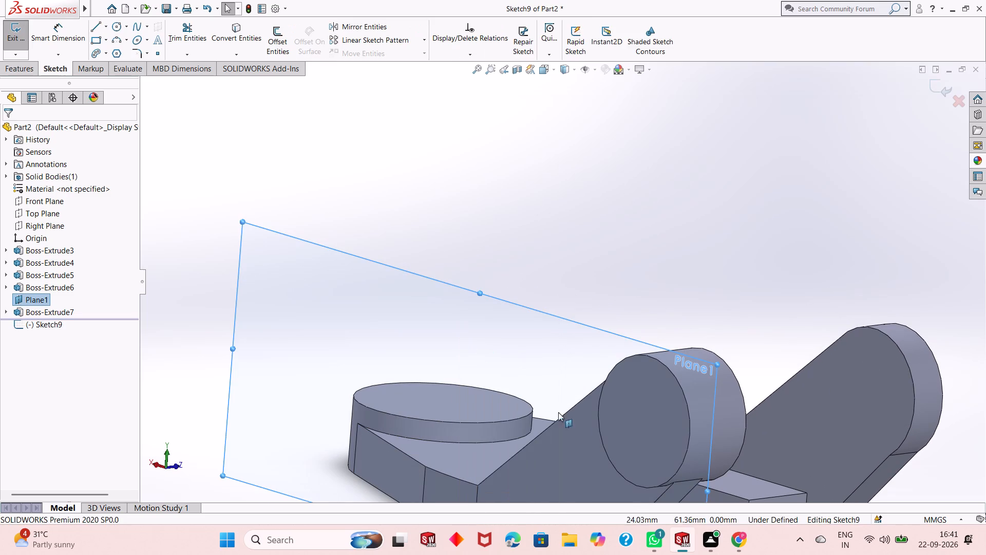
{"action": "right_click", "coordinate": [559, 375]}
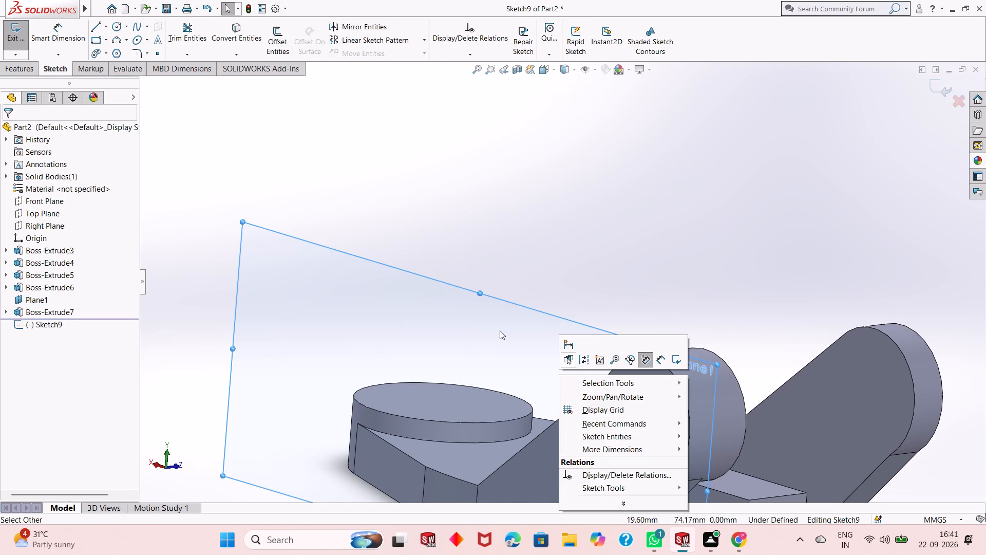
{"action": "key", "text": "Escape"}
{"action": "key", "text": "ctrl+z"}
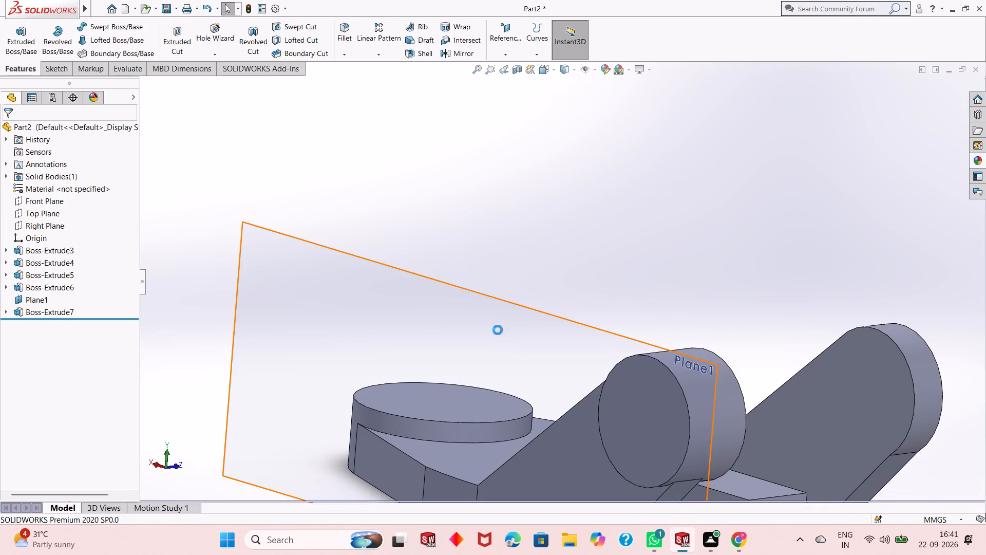
Hide Plane1 in the model view.
{"action": "right_click", "coordinate": [498, 330]}
{"action": "left_click", "coordinate": [539, 320]}
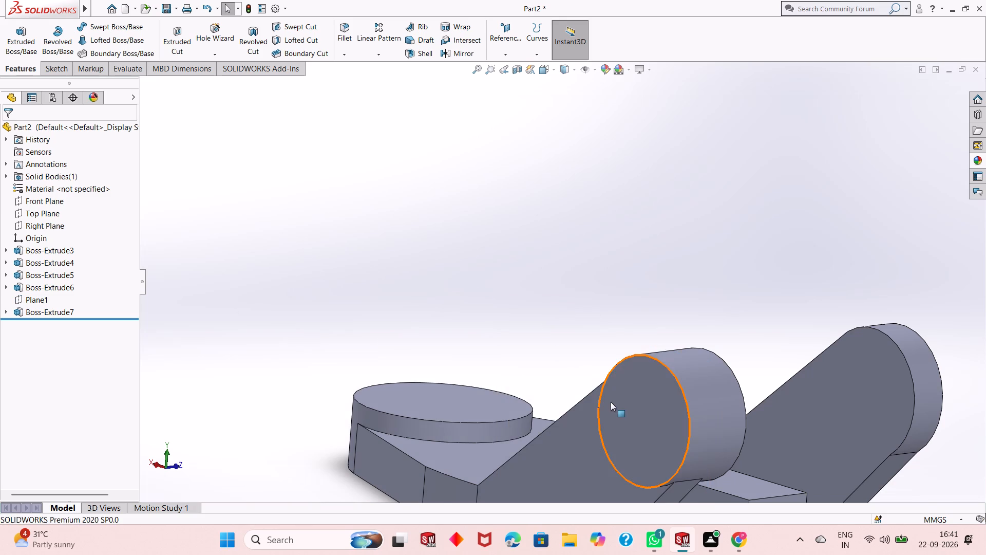
Start a new reference plane using the Front Plane as its first reference.
{"action": "middle_click_drag", "start_coordinate": [609, 399], "coordinate": [588, 369]}
{"action": "scroll", "coordinate": [571, 400], "scroll_direction": "up", "scroll_amount": 4}
{"action": "middle_click_drag", "start_coordinate": [632, 358], "coordinate": [556, 361]}
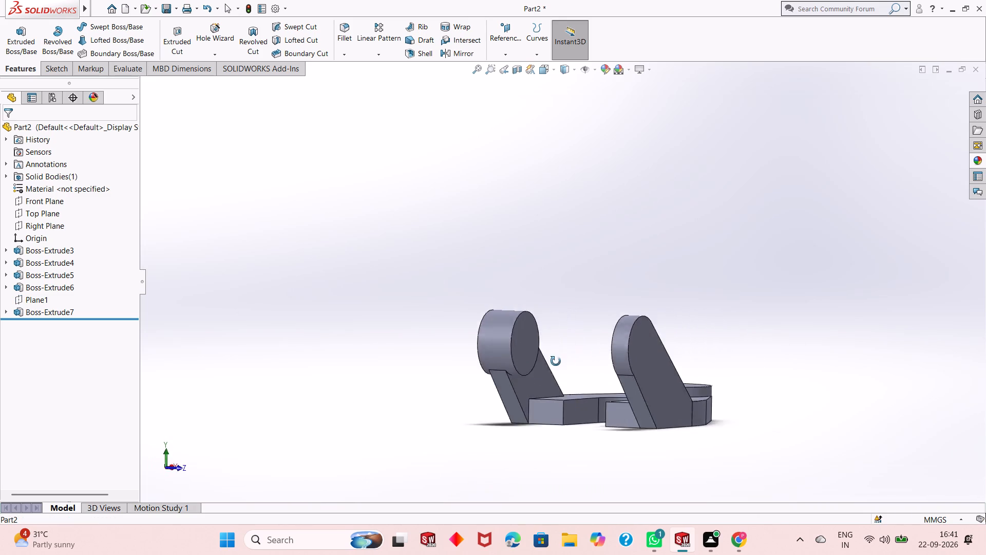
{"action": "middle_click_drag", "start_coordinate": [556, 361], "coordinate": [513, 383]}
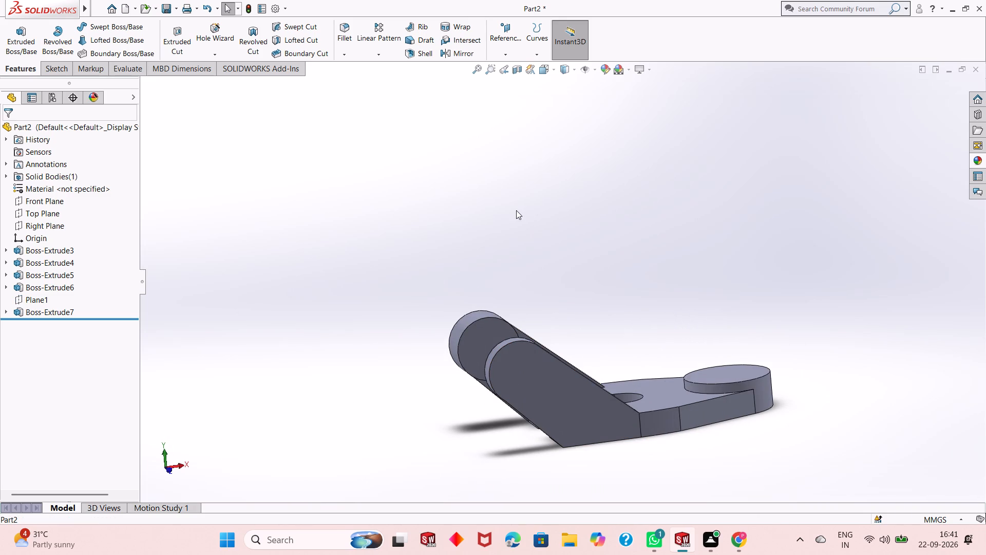
{"action": "left_click", "coordinate": [511, 50]}
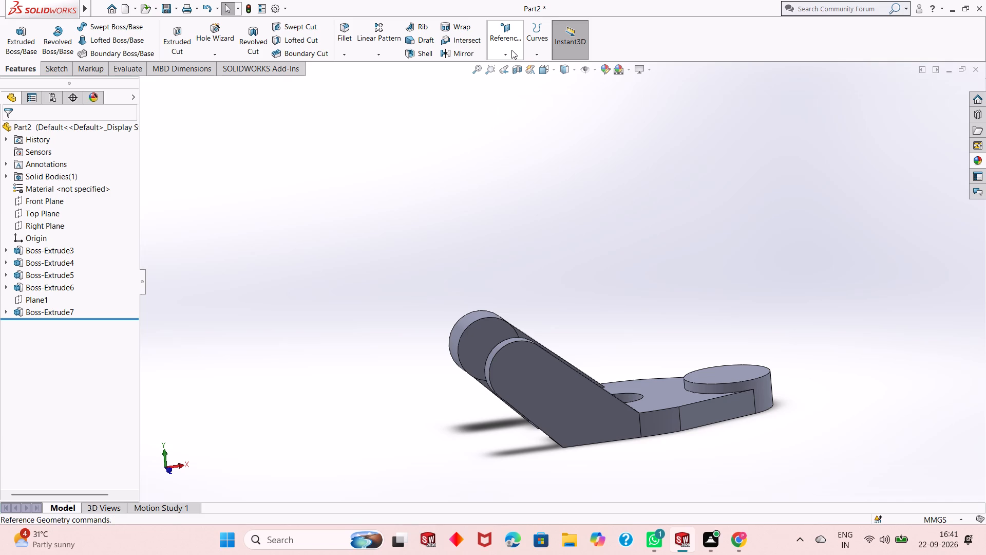
{"action": "left_click", "coordinate": [511, 65]}
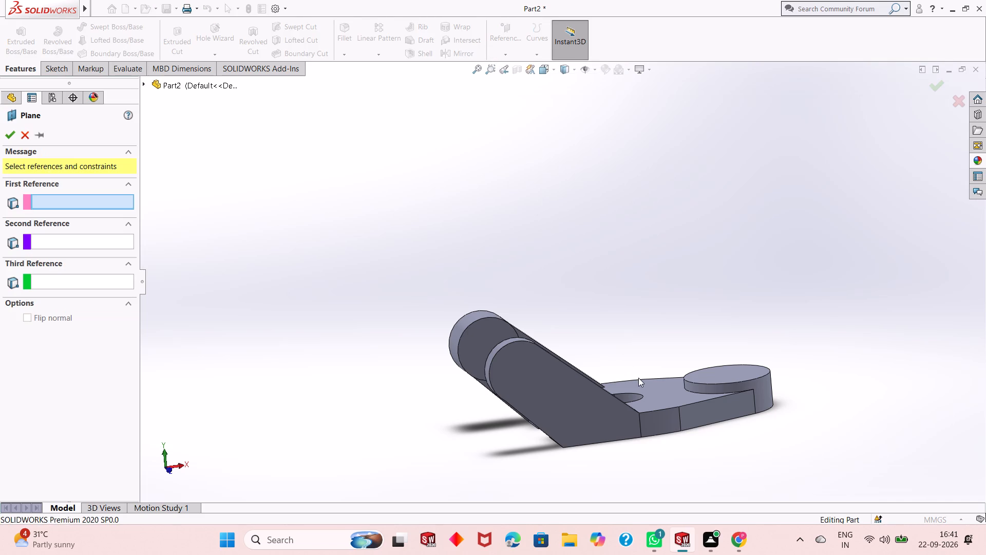
{"action": "middle_click_drag", "start_coordinate": [638, 378], "coordinate": [698, 363]}
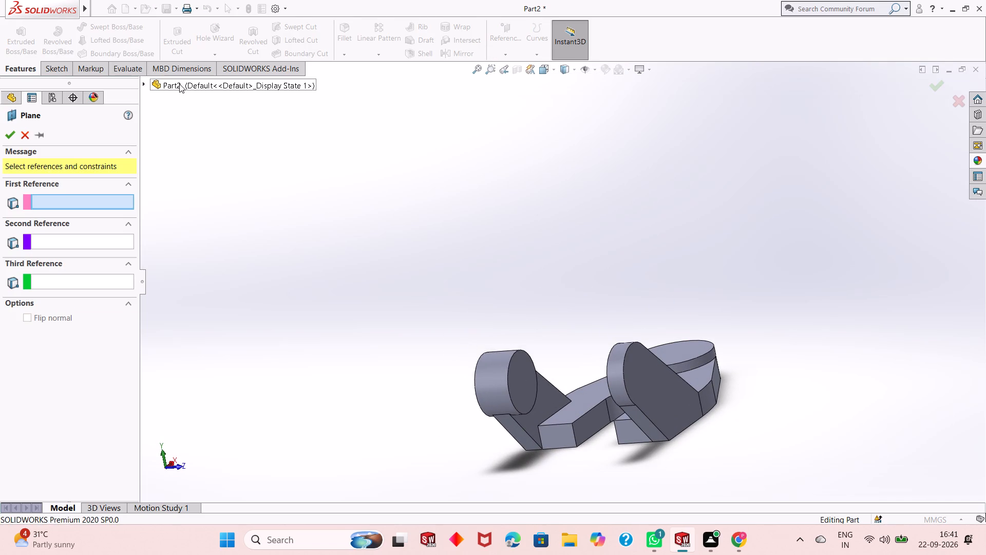
{"action": "left_click", "coordinate": [178, 85]}
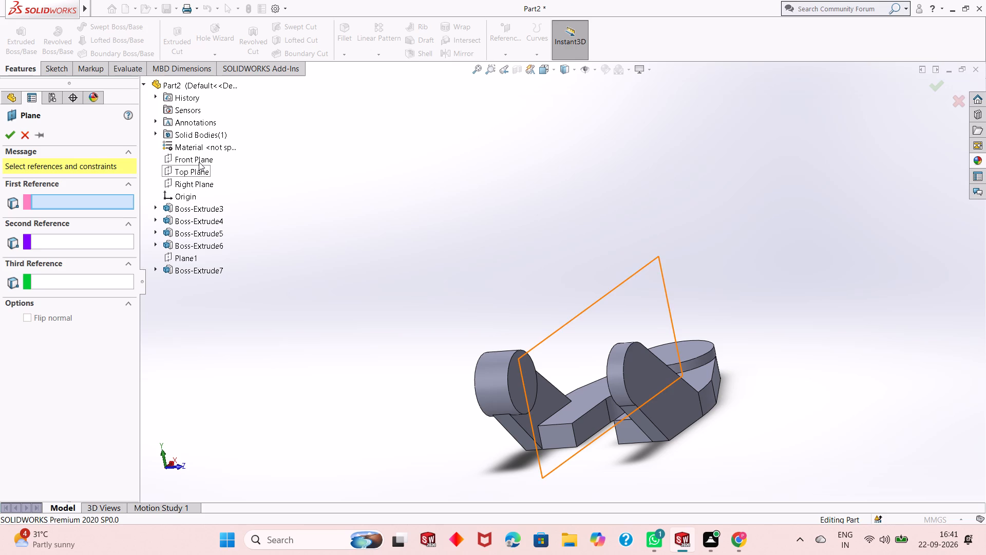
{"action": "left_click", "coordinate": [199, 162]}
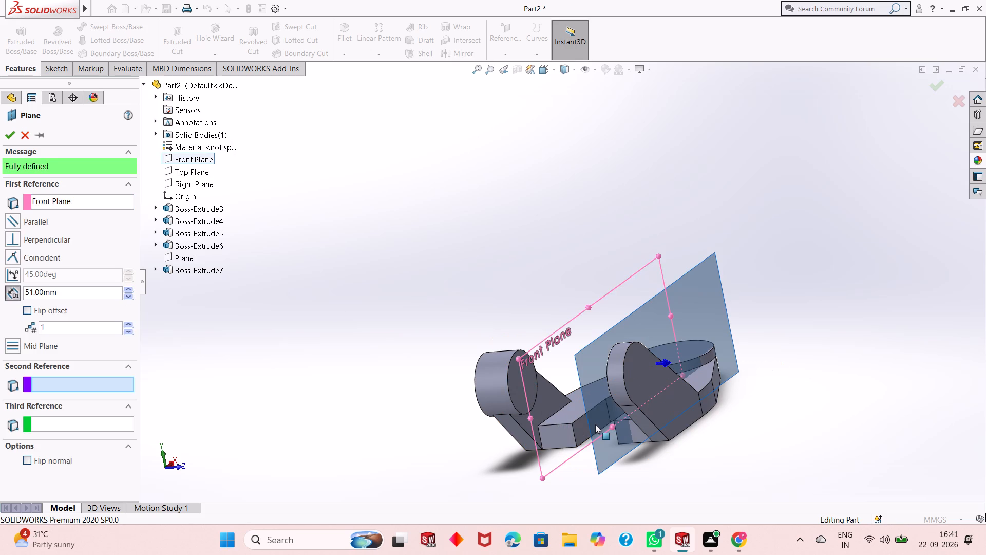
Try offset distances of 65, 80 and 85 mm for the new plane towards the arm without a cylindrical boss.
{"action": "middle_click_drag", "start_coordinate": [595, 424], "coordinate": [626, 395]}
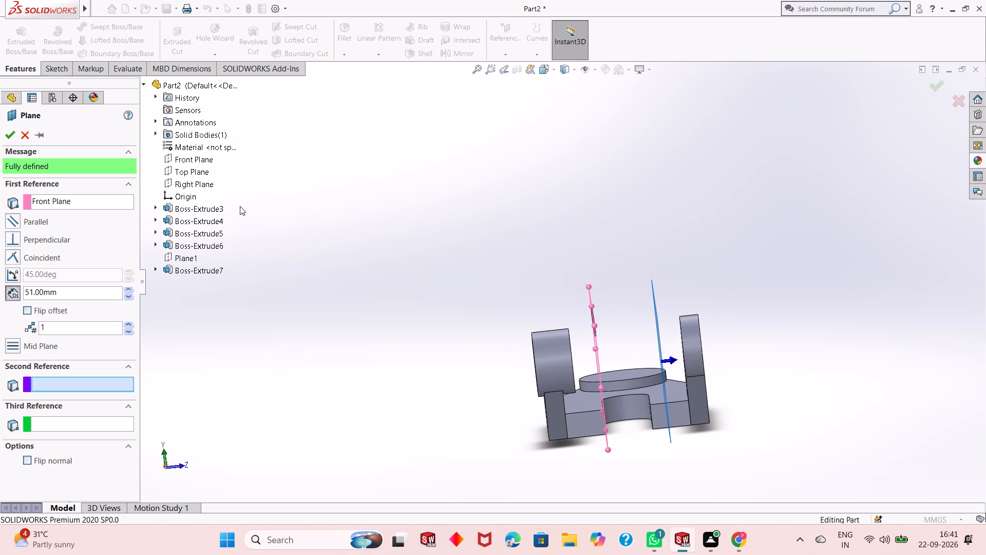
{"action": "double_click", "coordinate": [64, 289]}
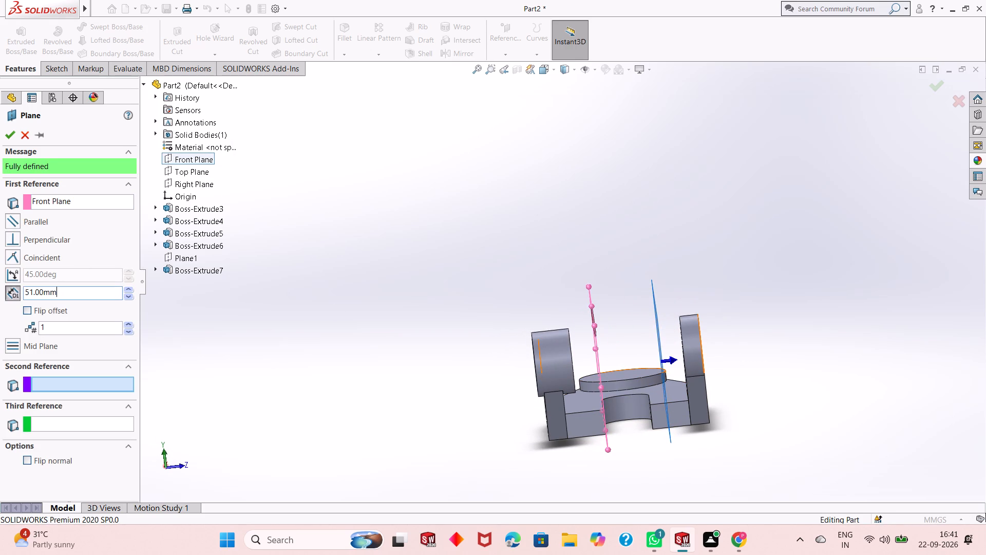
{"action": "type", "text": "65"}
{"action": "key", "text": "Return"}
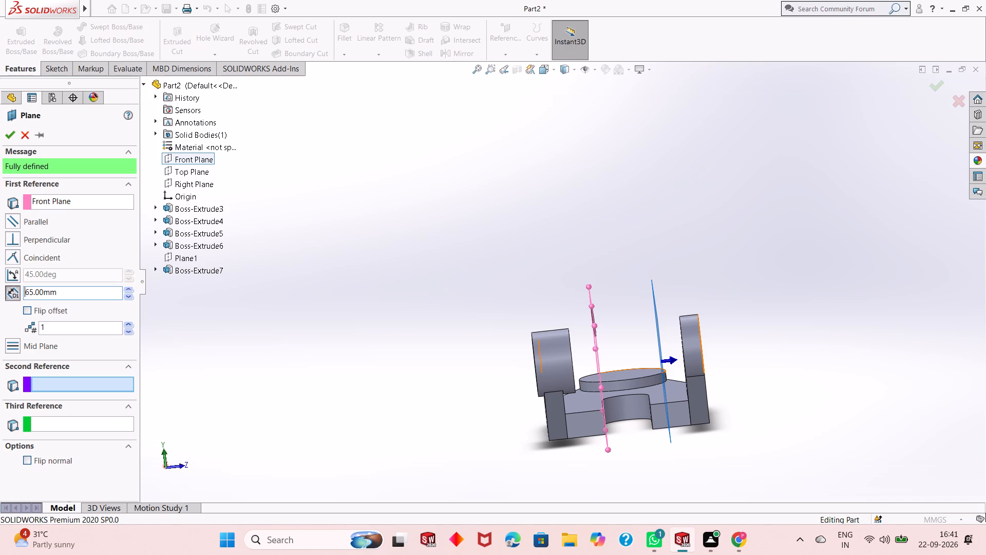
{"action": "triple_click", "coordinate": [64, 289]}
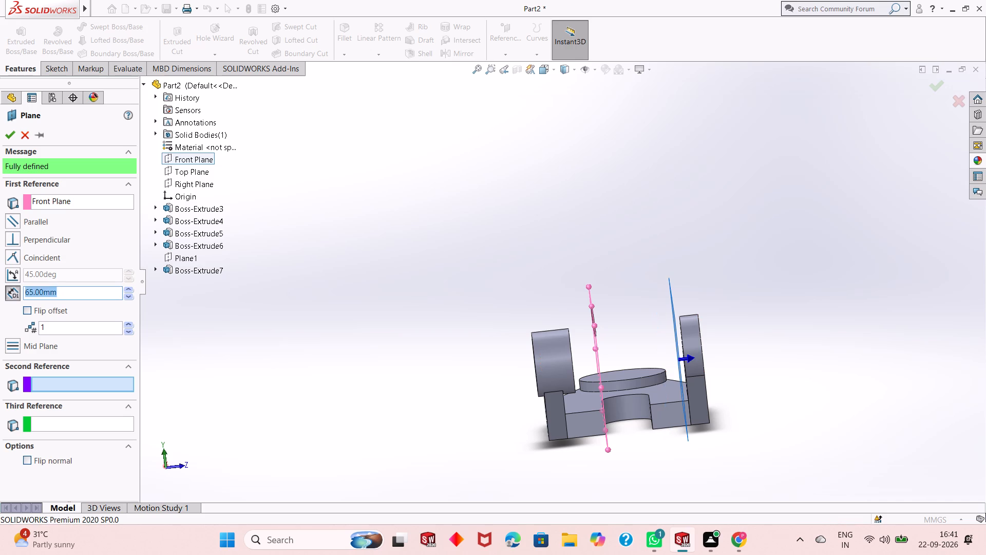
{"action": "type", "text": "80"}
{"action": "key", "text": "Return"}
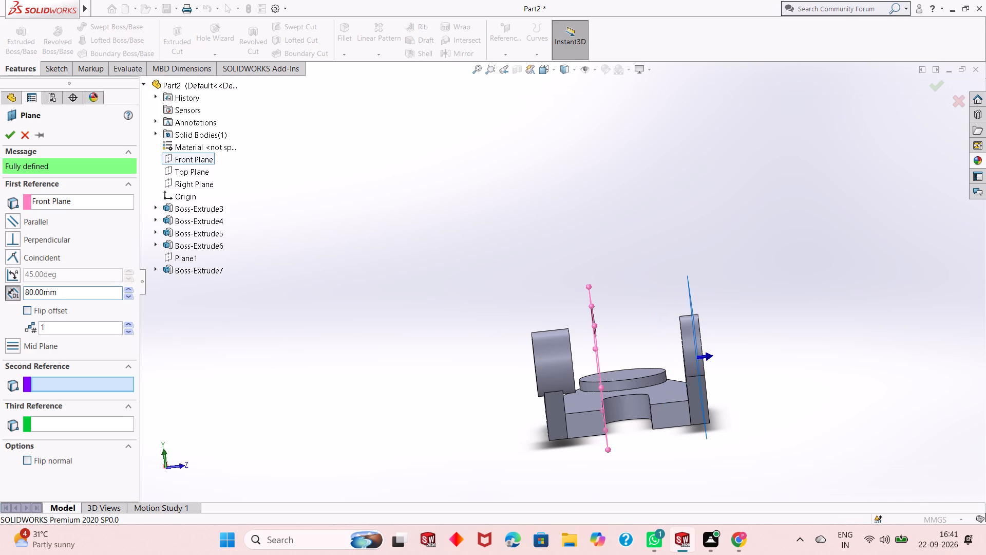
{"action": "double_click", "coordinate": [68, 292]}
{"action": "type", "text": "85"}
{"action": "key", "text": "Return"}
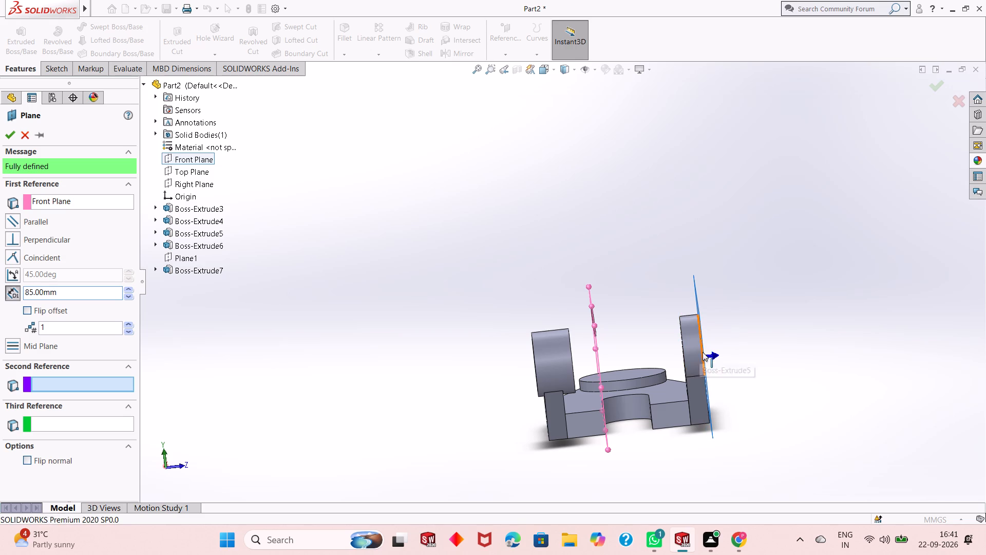
Examine how closely the previewed offset plane lines up with the outer face of the second arm.
{"action": "scroll", "coordinate": [742, 345], "scroll_direction": "down", "scroll_amount": 3}
{"action": "scroll", "coordinate": [691, 262], "scroll_direction": "down", "scroll_amount": 3}
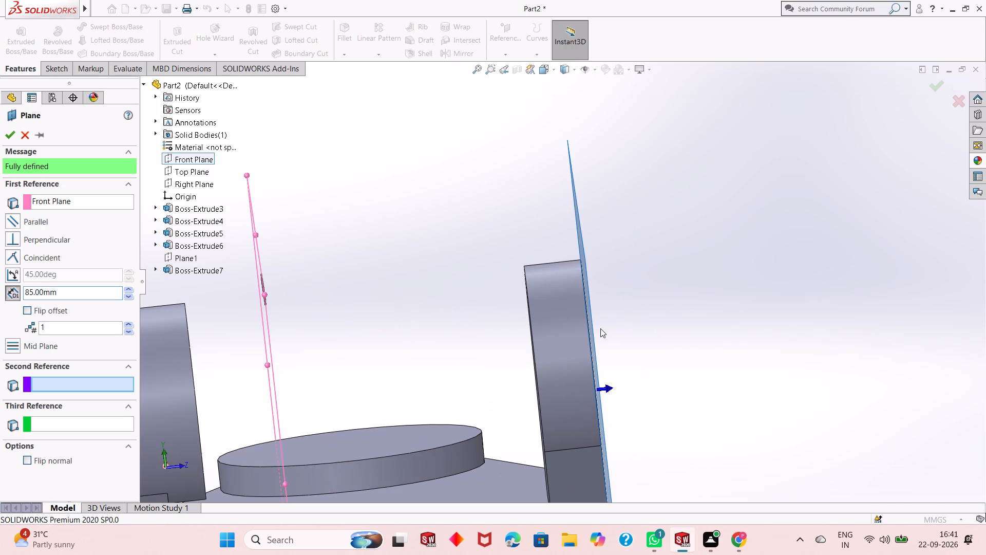
{"action": "scroll", "coordinate": [598, 326], "scroll_direction": "down", "scroll_amount": 1}
{"action": "middle_click_drag", "start_coordinate": [598, 326], "coordinate": [597, 334]}
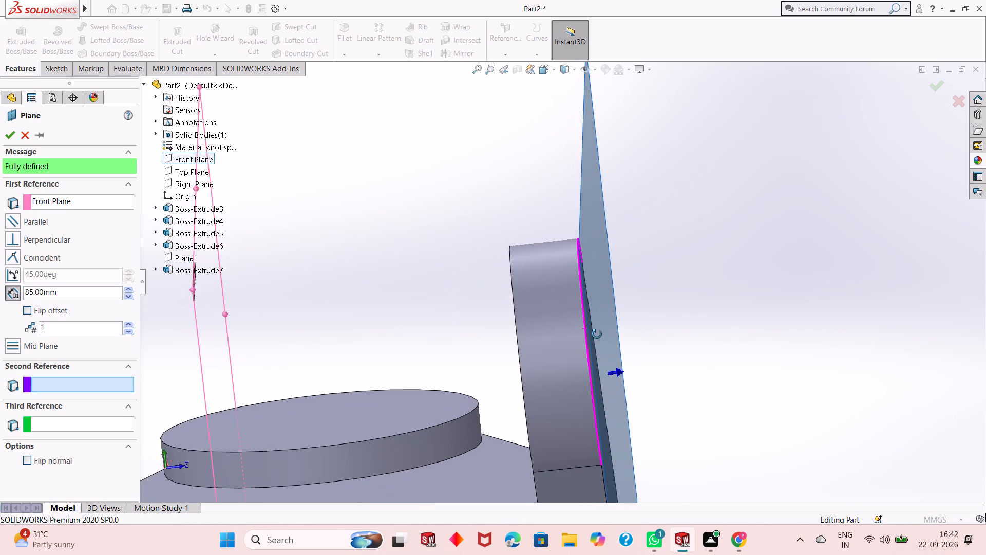
{"action": "middle_click_drag", "start_coordinate": [597, 334], "coordinate": [606, 334]}
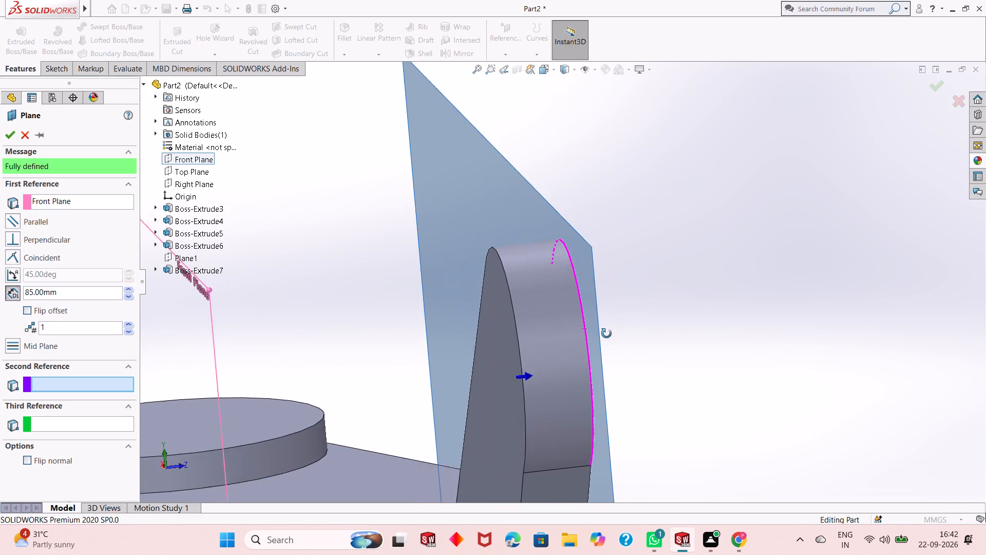
{"action": "middle_click_drag", "start_coordinate": [606, 334], "coordinate": [596, 392]}
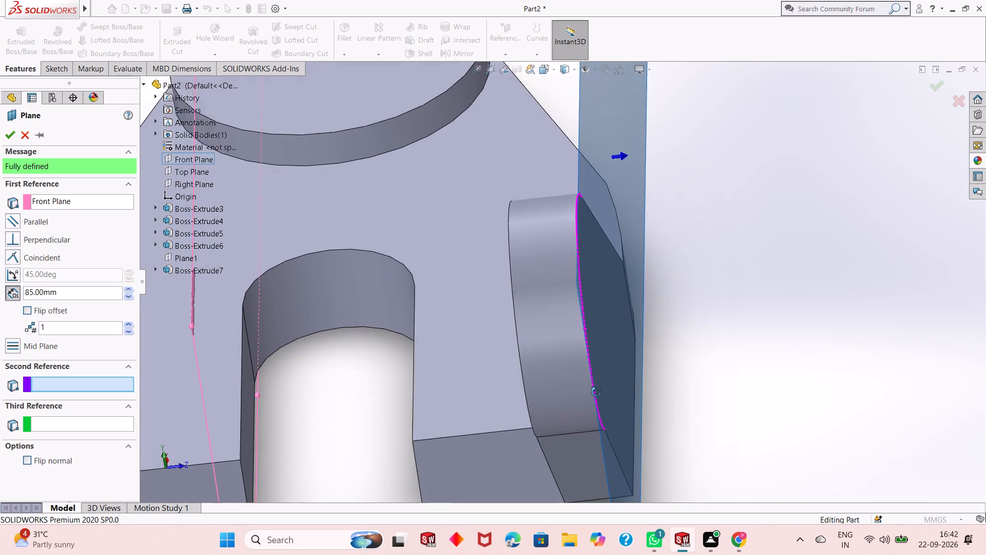
{"action": "middle_click_drag", "start_coordinate": [596, 392], "coordinate": [603, 420]}
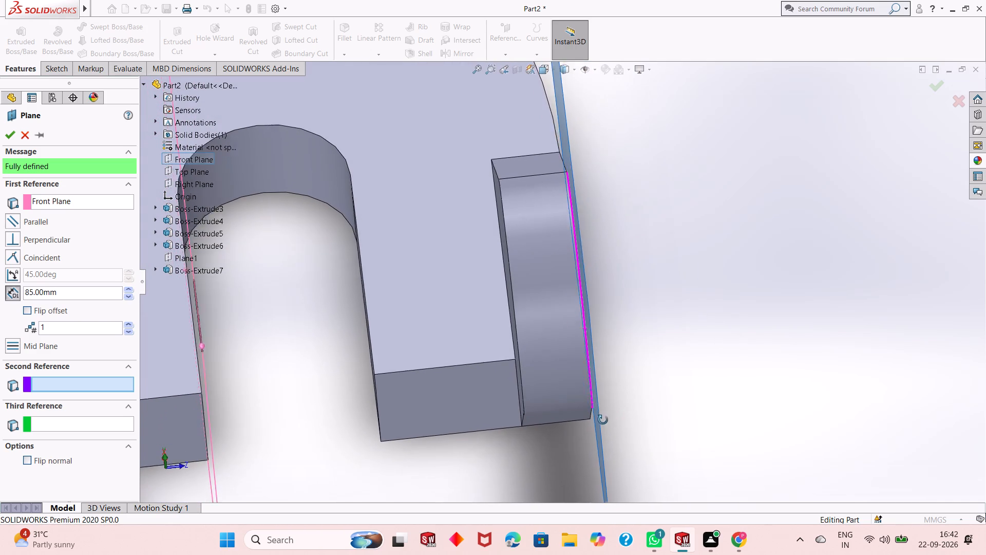
{"action": "middle_click_drag", "start_coordinate": [603, 420], "coordinate": [603, 429]}
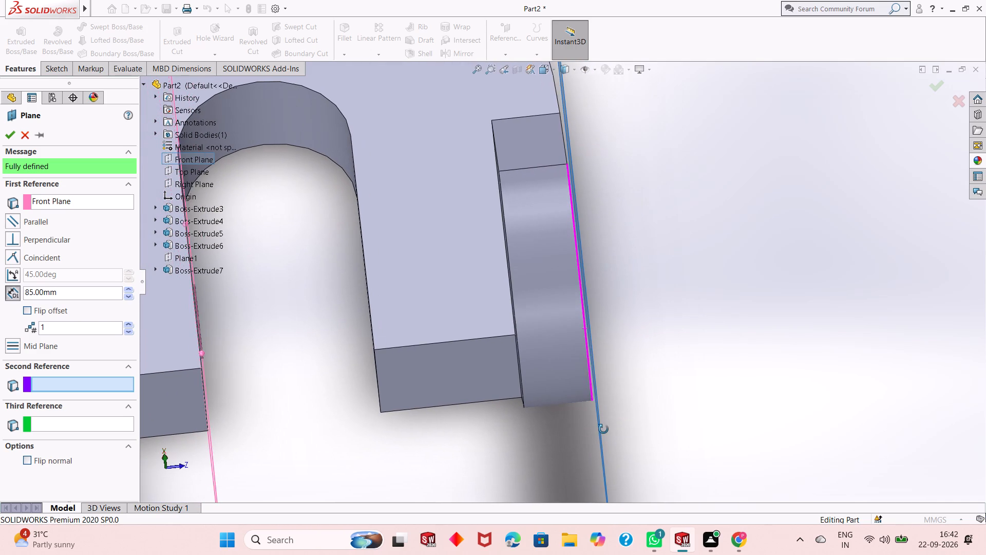
{"action": "middle_click_drag", "start_coordinate": [603, 429], "coordinate": [603, 440]}
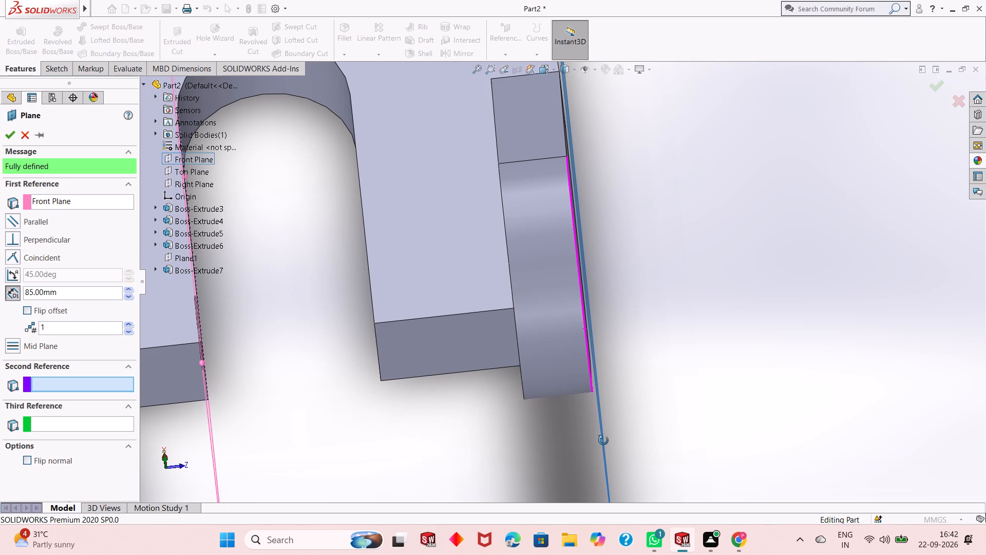
{"action": "middle_click_drag", "start_coordinate": [603, 440], "coordinate": [606, 357]}
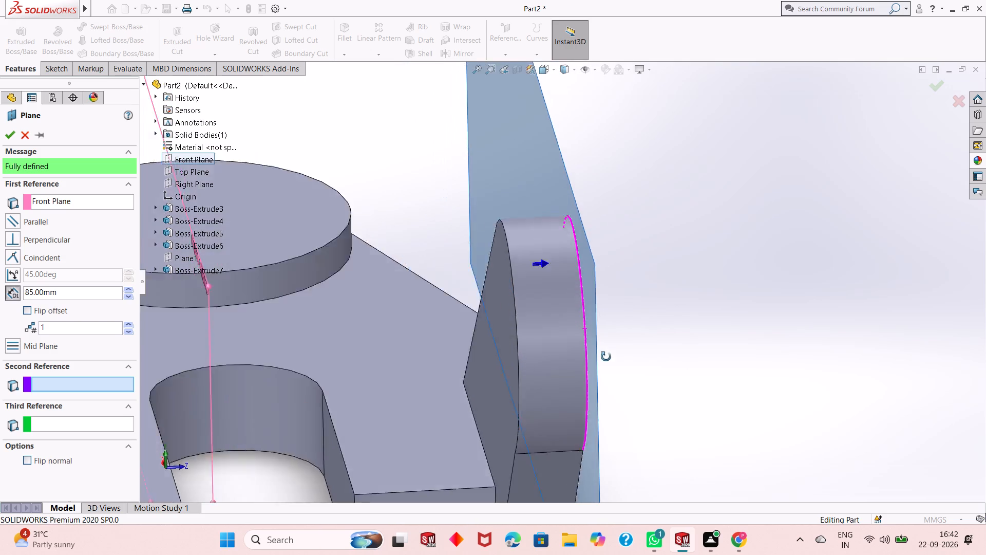
{"action": "middle_click_drag", "start_coordinate": [606, 357], "coordinate": [601, 292]}
{"action": "scroll", "coordinate": [571, 403], "scroll_direction": "up", "scroll_amount": 1}
{"action": "middle_click_drag", "start_coordinate": [609, 364], "coordinate": [610, 374]}
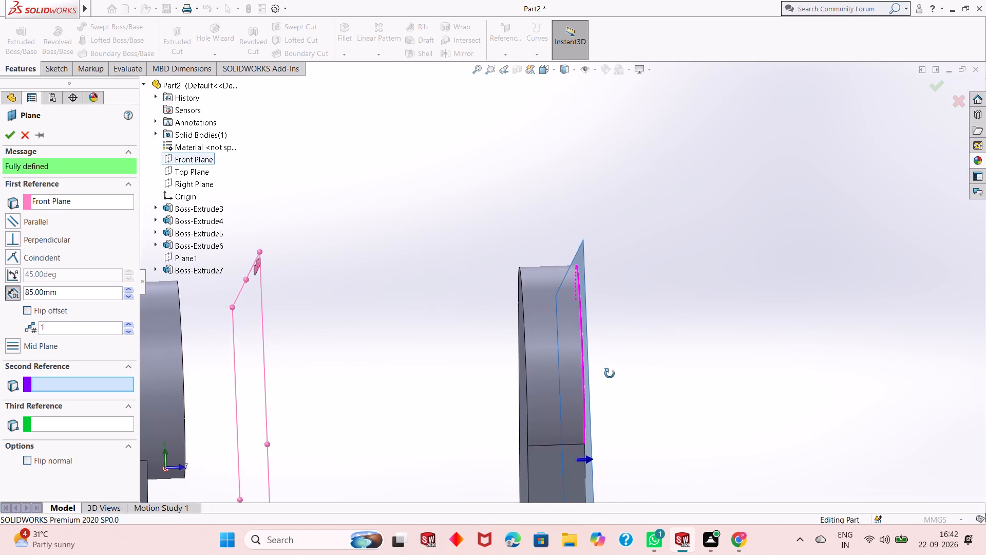
{"action": "middle_click_drag", "start_coordinate": [610, 374], "coordinate": [608, 387]}
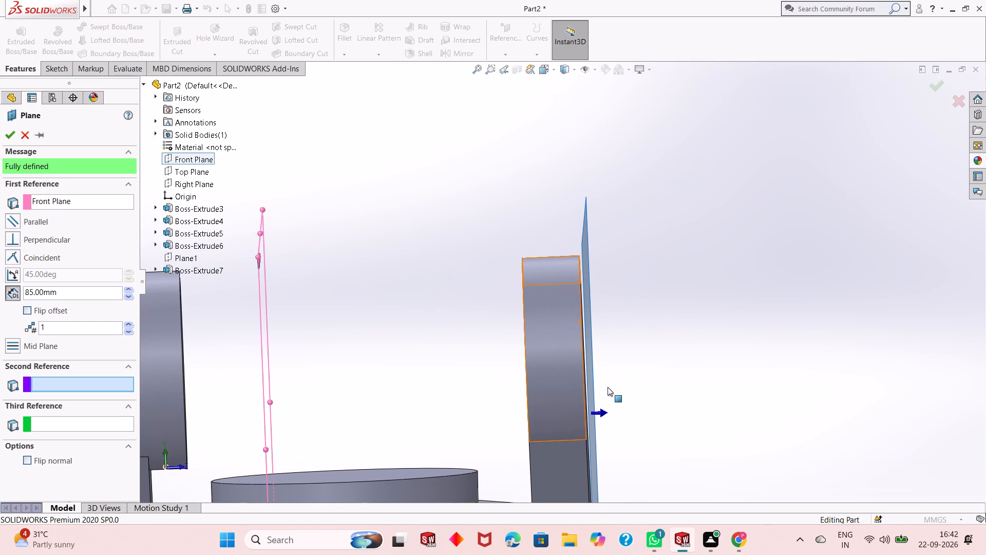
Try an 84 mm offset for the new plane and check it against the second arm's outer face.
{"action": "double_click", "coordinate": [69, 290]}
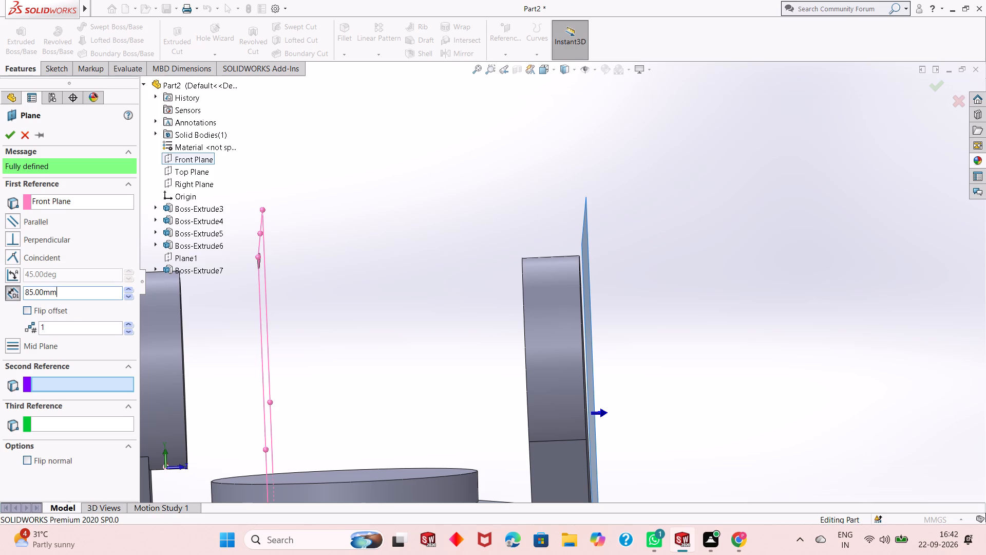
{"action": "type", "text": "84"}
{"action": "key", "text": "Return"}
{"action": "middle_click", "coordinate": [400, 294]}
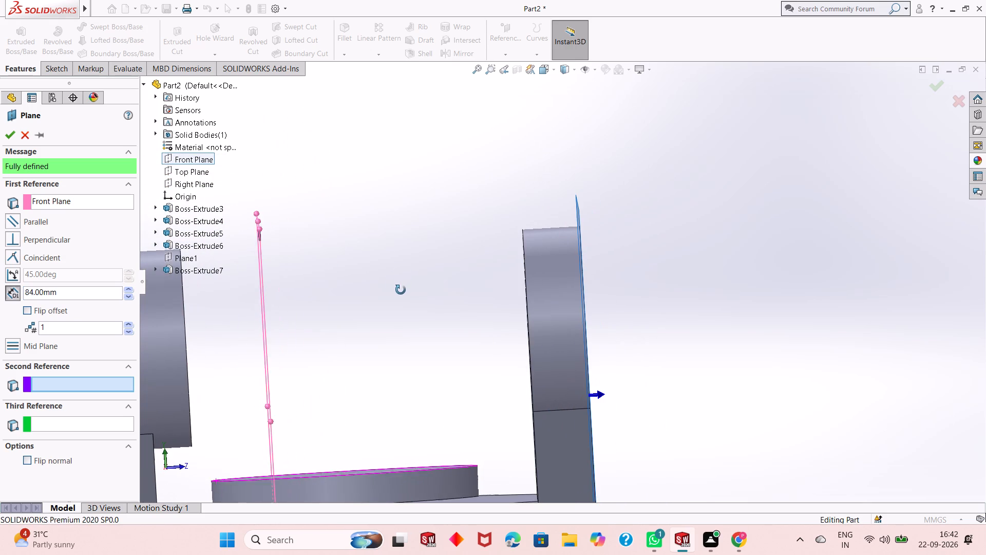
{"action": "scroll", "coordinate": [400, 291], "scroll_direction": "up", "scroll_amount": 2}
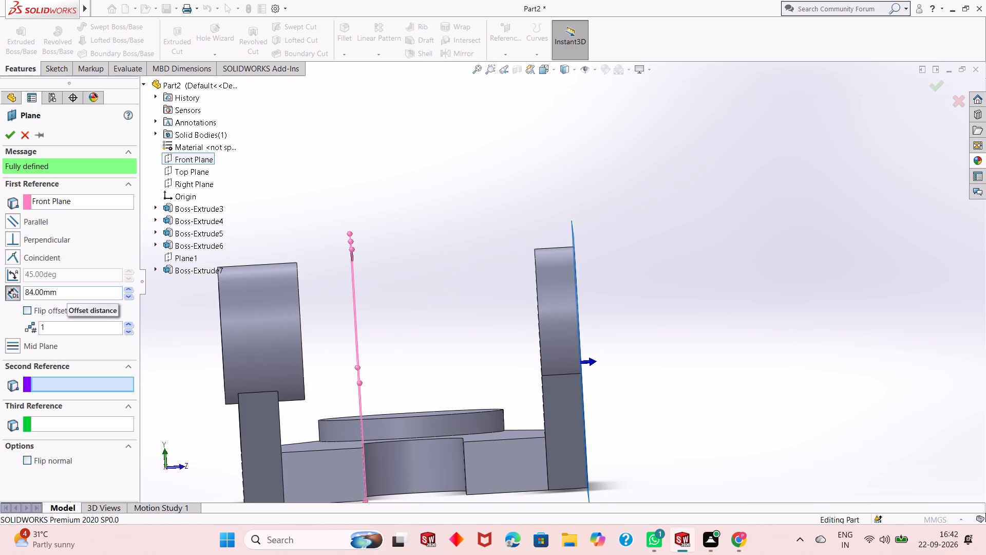
Set the new plane's offset from the Front Plane to 89 mm and create it.
{"action": "double_click", "coordinate": [67, 294]}
{"action": "type", "text": "89"}
{"action": "key", "text": "Return"}
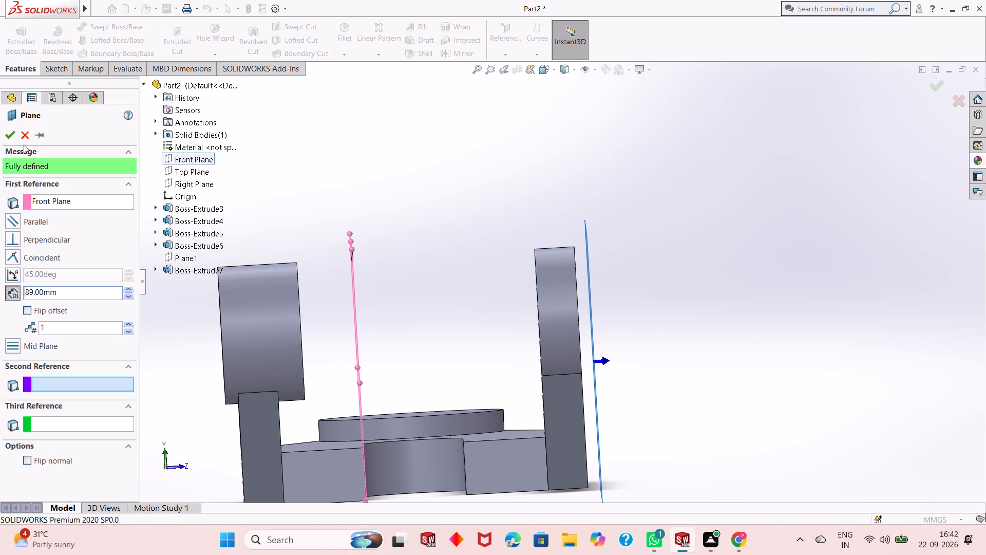
{"action": "left_click", "coordinate": [10, 139]}
On the new offset plane, sketch a circle about 52 mm in diameter, concentric with the second arm's rounded end and matching its edge.
{"action": "scroll", "coordinate": [460, 360], "scroll_direction": "up", "scroll_amount": 2}
{"action": "middle_click_drag", "start_coordinate": [460, 360], "coordinate": [431, 361]}
{"action": "right_click", "coordinate": [616, 252]}
{"action": "left_click", "coordinate": [647, 239]}
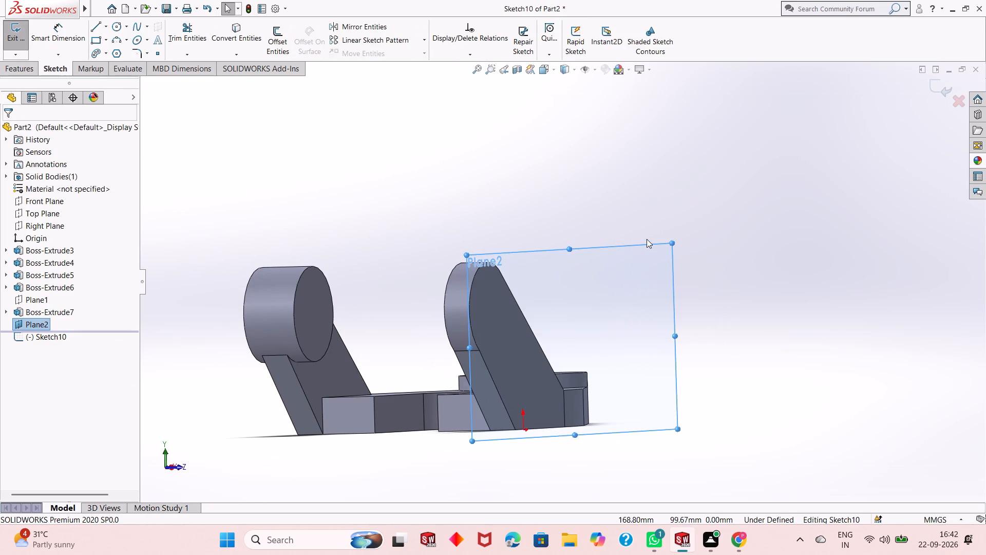
{"action": "key", "text": "ctrl+8"}
{"action": "key", "text": "Escape"}
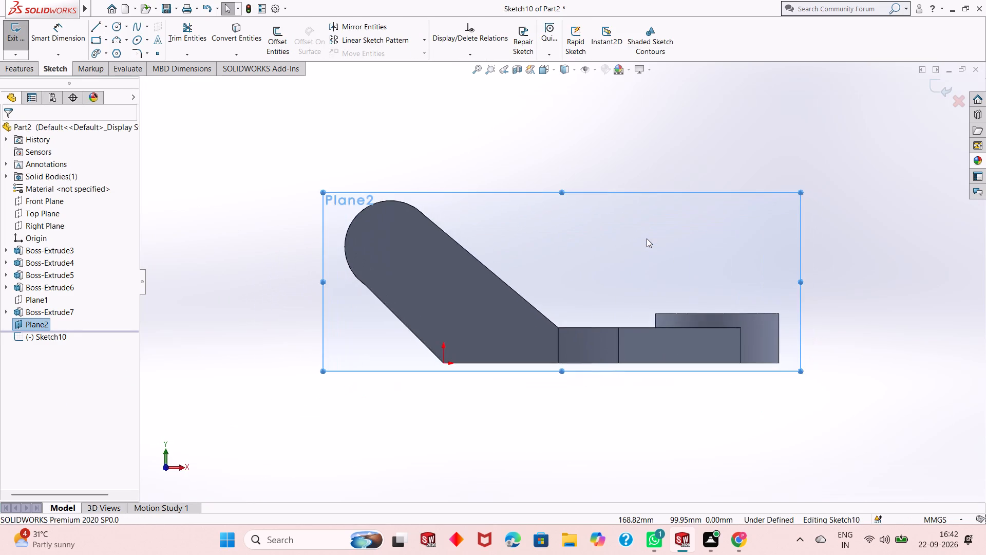
{"action": "left_click", "coordinate": [120, 28]}
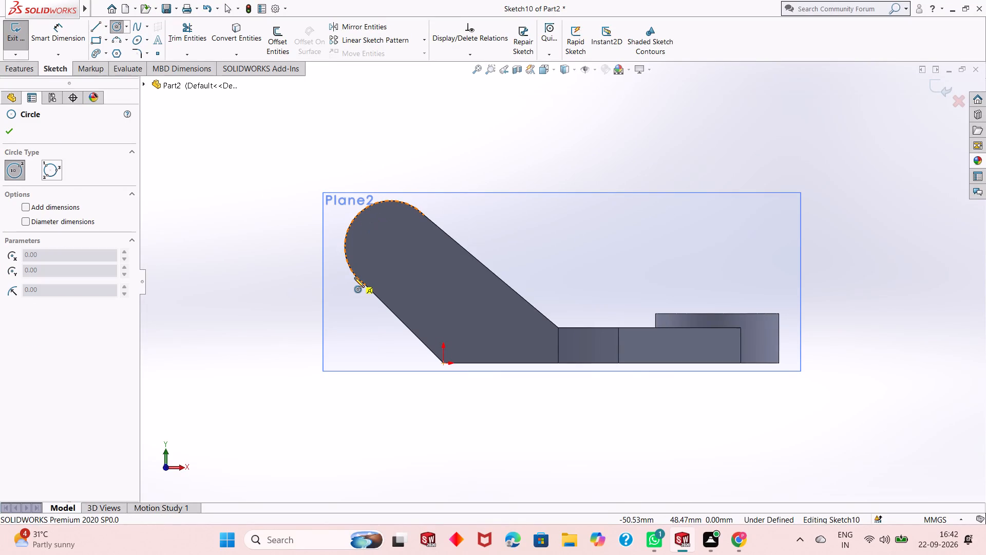
{"action": "left_click", "coordinate": [390, 247]}
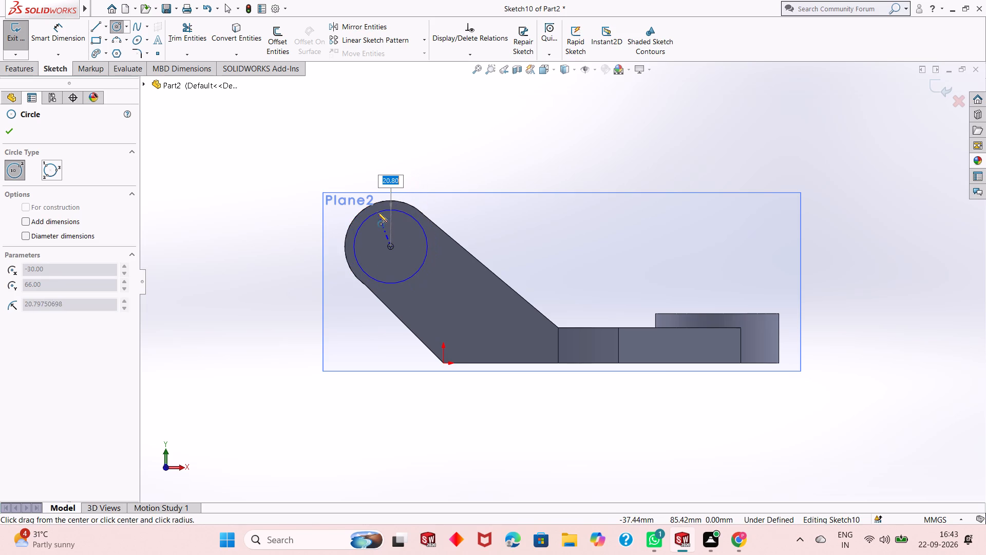
{"action": "left_click", "coordinate": [378, 204]}
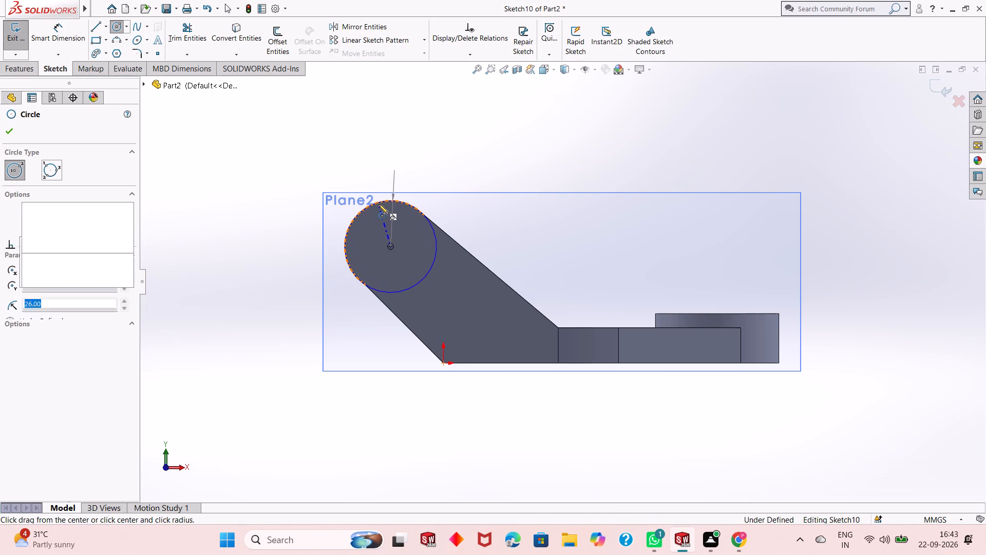
{"action": "key", "text": "Escape"}
{"action": "key", "text": "Escape"}
Dimension the diameter of the circle sketched at the second arm's rounded end.
{"action": "left_click", "coordinate": [36, 34]}
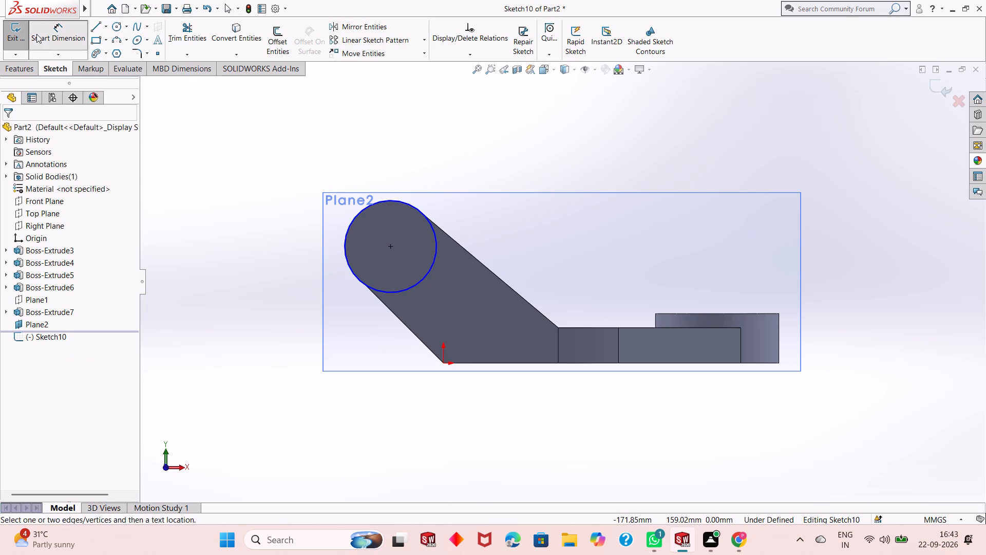
{"action": "left_click", "coordinate": [421, 281]}
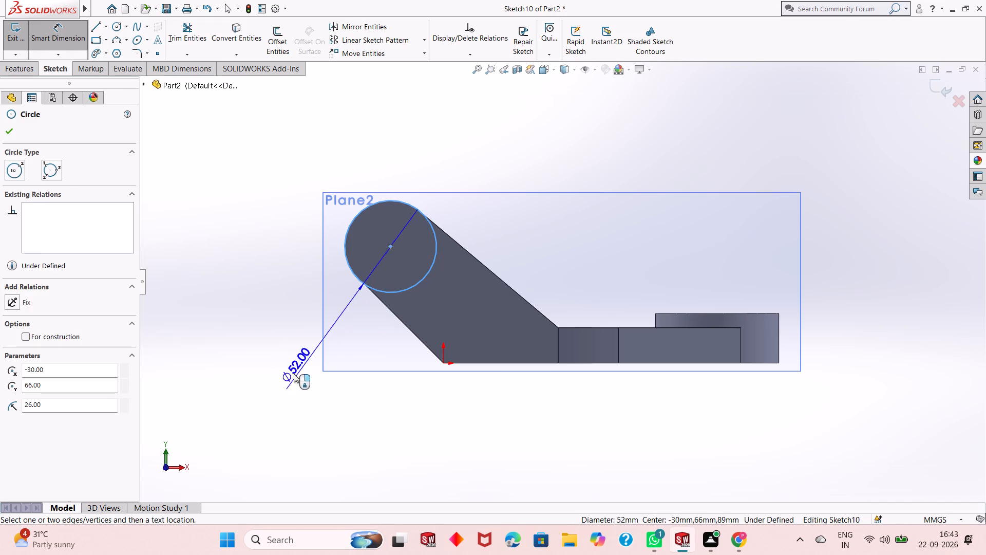
{"action": "left_click", "coordinate": [278, 380]}
{"action": "left_click", "coordinate": [235, 359]}
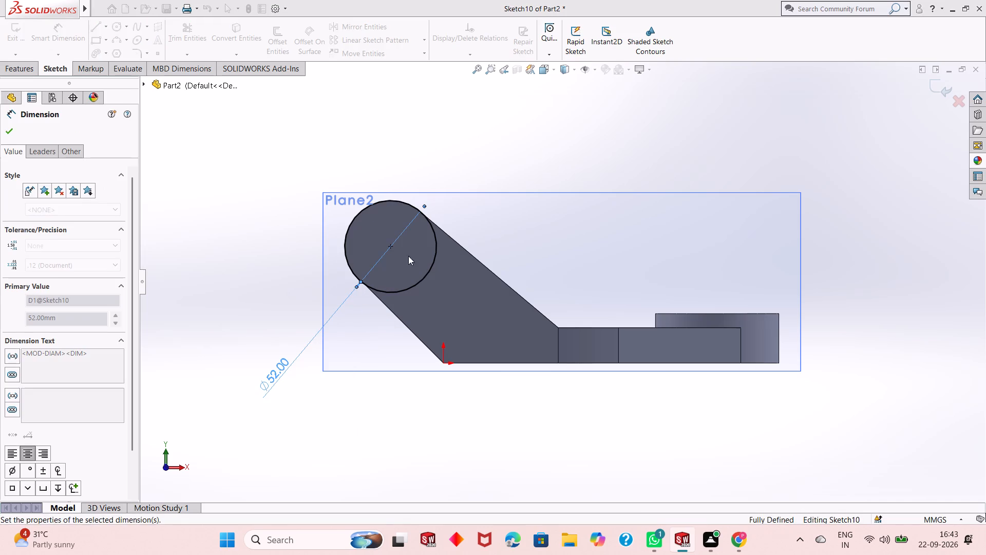
{"action": "key", "text": "Escape"}
{"action": "key", "text": "Escape"}
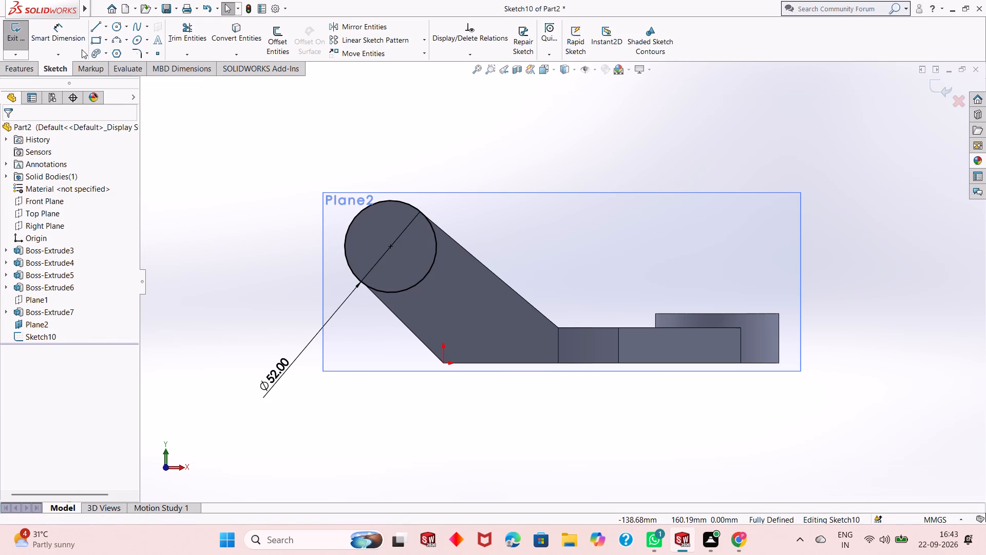
{"action": "left_click", "coordinate": [65, 38]}
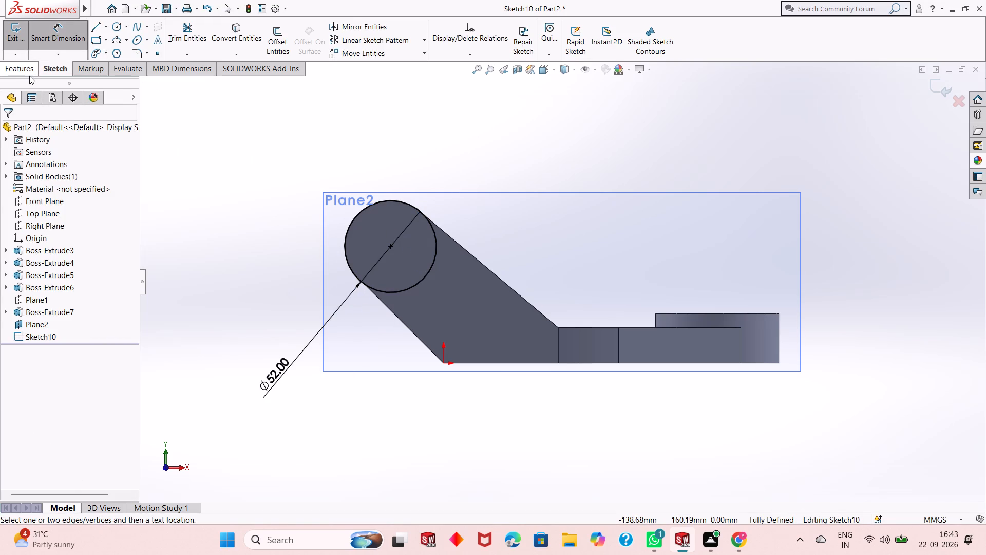
{"action": "key", "text": "Escape"}
Extrude the circle 30 mm blind in the reversed direction, through the arm towards the first arm, merged with the body.
{"action": "left_click", "coordinate": [29, 73]}
{"action": "left_click", "coordinate": [25, 39]}
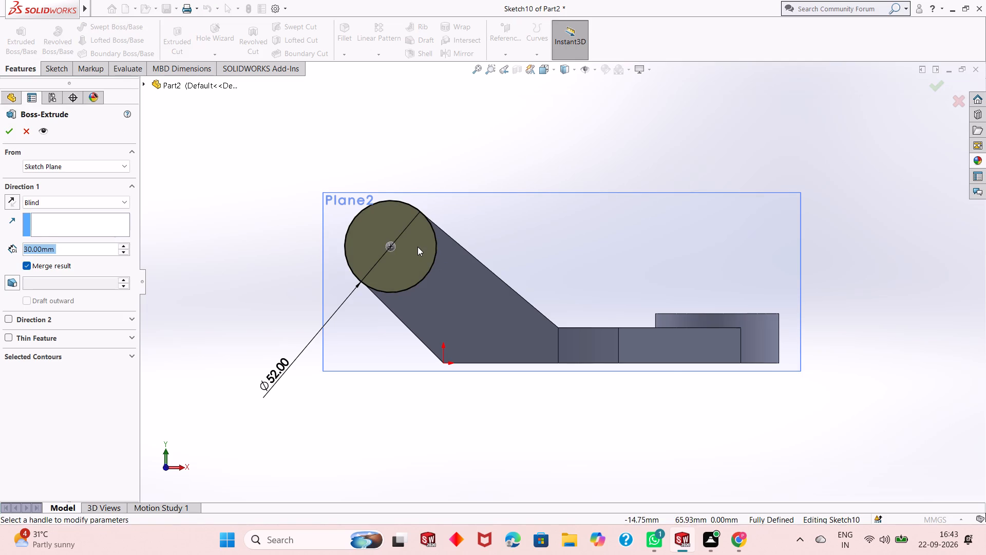
{"action": "middle_click_drag", "start_coordinate": [418, 247], "coordinate": [488, 303]}
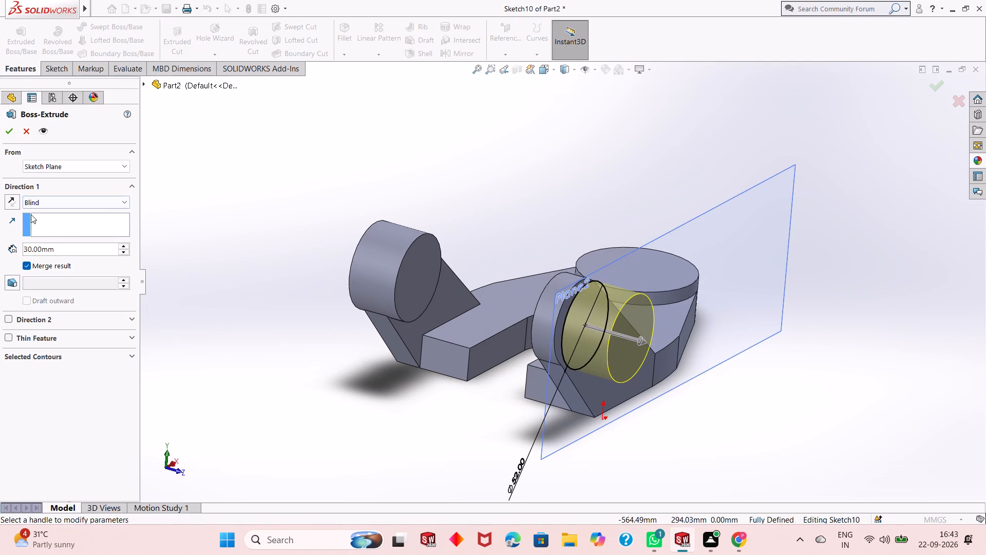
{"action": "left_click", "coordinate": [17, 203]}
{"action": "left_click", "coordinate": [9, 123]}
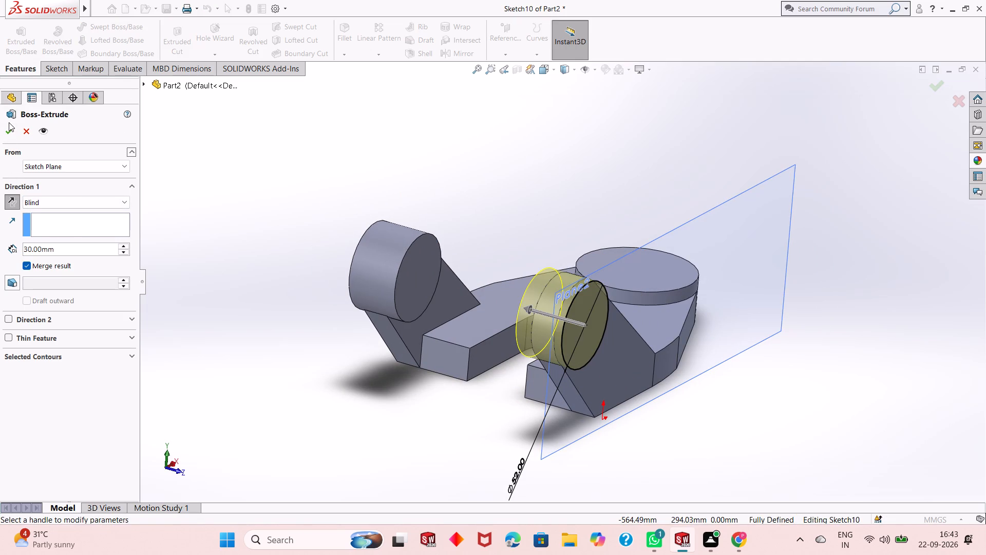
{"action": "left_click", "coordinate": [8, 137]}
{"action": "key", "text": "Escape"}
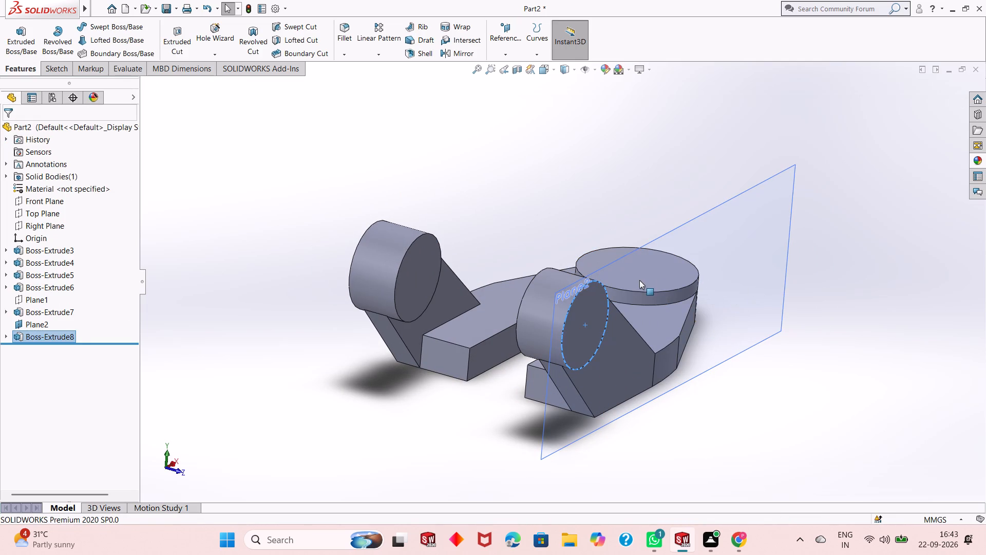
Hide the offset plane used for the second arm's boss.
{"action": "right_click", "coordinate": [769, 234]}
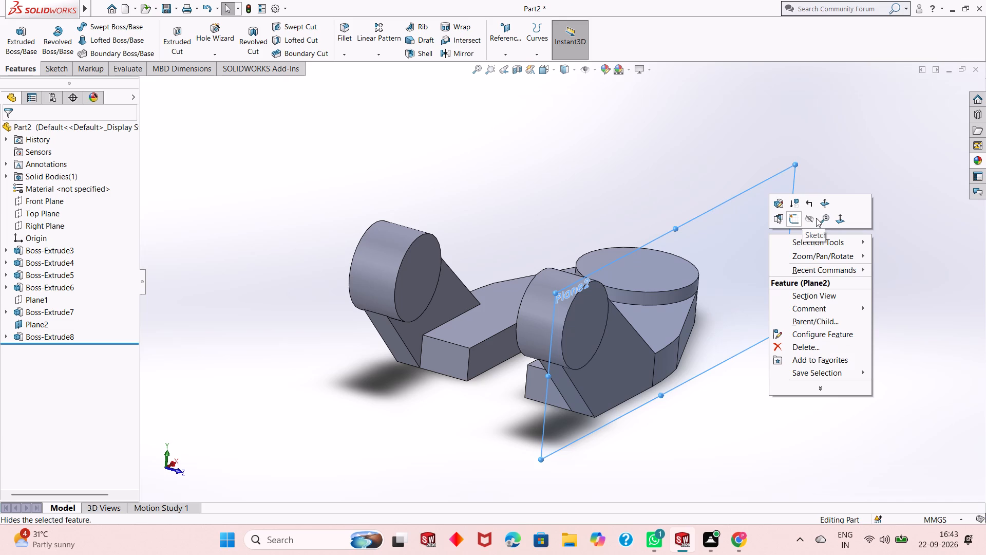
{"action": "left_click", "coordinate": [812, 221]}
Examine the model from several angles, checking both arm-end bosses, the inclined arms, the slot and the nose boss.
{"action": "scroll", "coordinate": [669, 316], "scroll_direction": "down", "scroll_amount": 2}
{"action": "scroll", "coordinate": [638, 332], "scroll_direction": "up", "scroll_amount": 1}
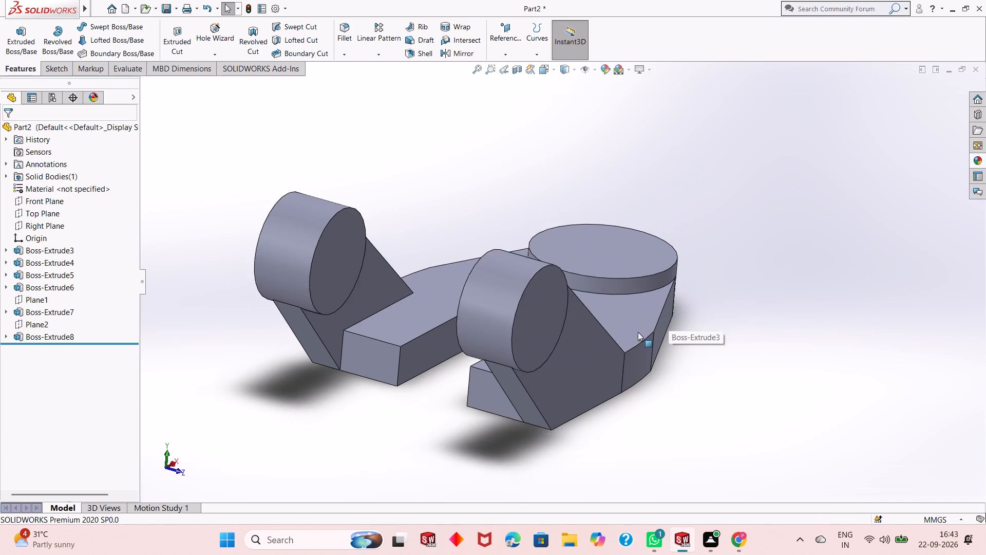
{"action": "scroll", "coordinate": [633, 332], "scroll_direction": "up", "scroll_amount": 1}
{"action": "middle_click_drag", "start_coordinate": [633, 332], "coordinate": [631, 293]}
{"action": "scroll", "coordinate": [596, 288], "scroll_direction": "down", "scroll_amount": 1}
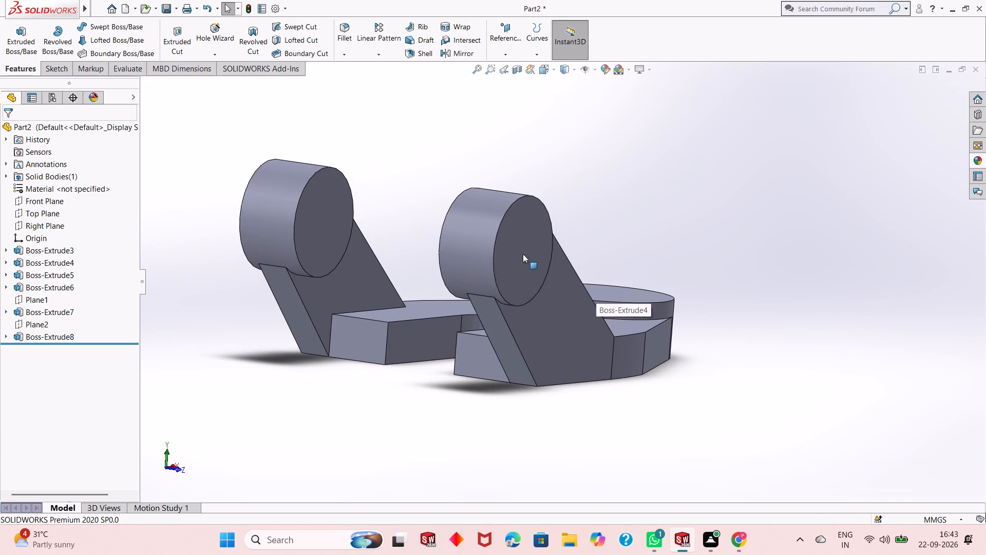
{"action": "scroll", "coordinate": [520, 254], "scroll_direction": "up", "scroll_amount": 1}
{"action": "middle_click_drag", "start_coordinate": [520, 247], "coordinate": [518, 276]}
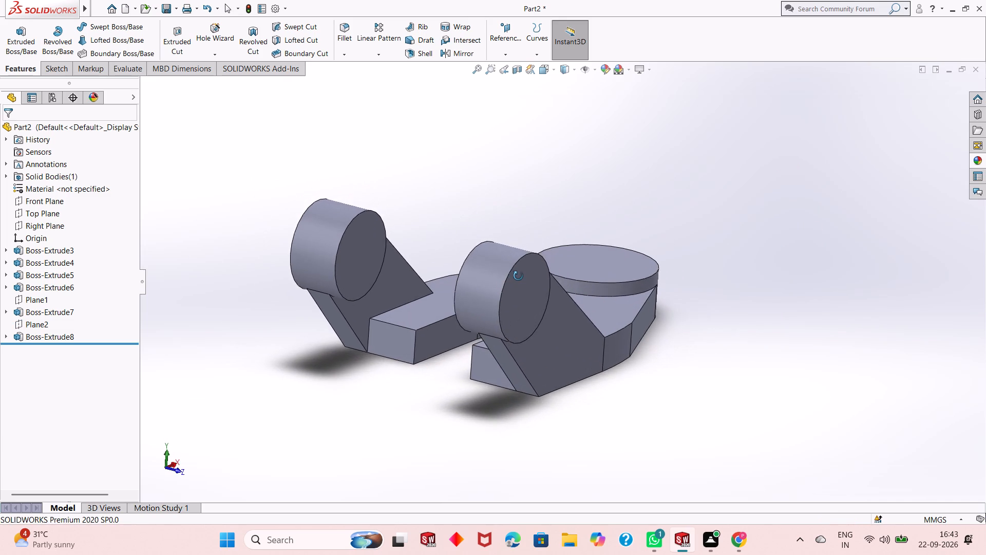
{"action": "middle_click_drag", "start_coordinate": [518, 276], "coordinate": [473, 411]}
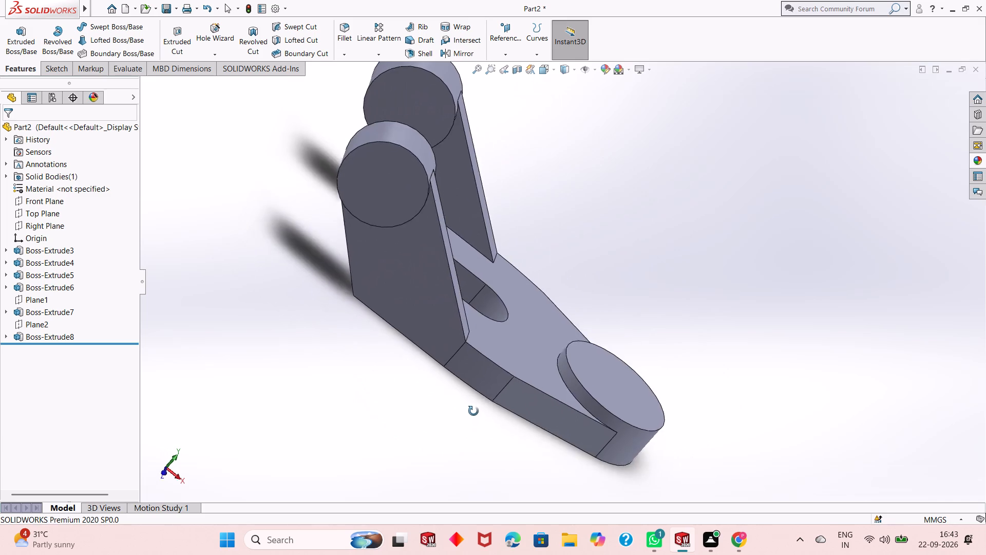
{"action": "middle_click_drag", "start_coordinate": [473, 411], "coordinate": [476, 371]}
{"action": "scroll", "coordinate": [476, 369], "scroll_direction": "up", "scroll_amount": 2}
{"action": "middle_click_drag", "start_coordinate": [510, 272], "coordinate": [452, 325]}
{"action": "scroll", "coordinate": [464, 311], "scroll_direction": "up", "scroll_amount": 3}
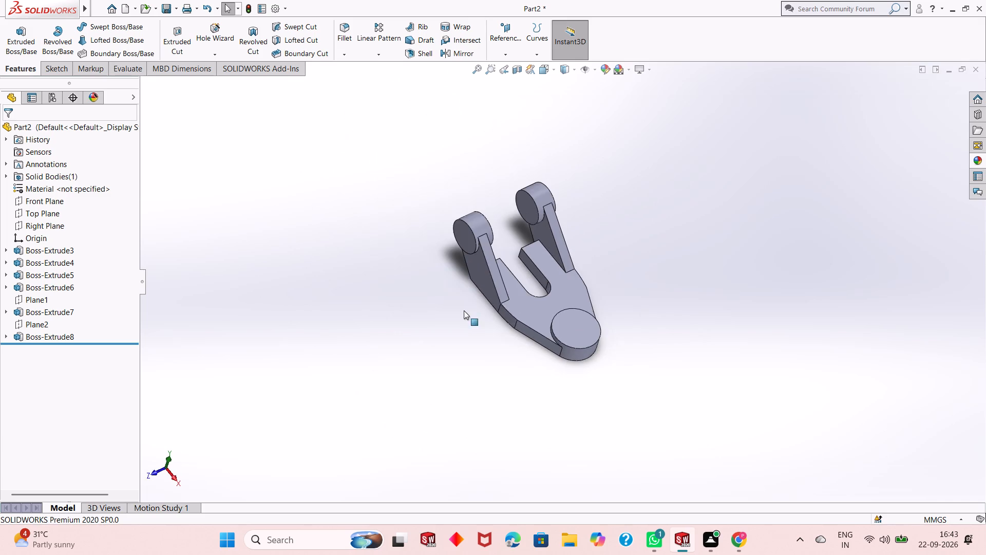
{"action": "scroll", "coordinate": [562, 236], "scroll_direction": "down", "scroll_amount": 4}
{"action": "middle_click_drag", "start_coordinate": [520, 374], "coordinate": [540, 301]}
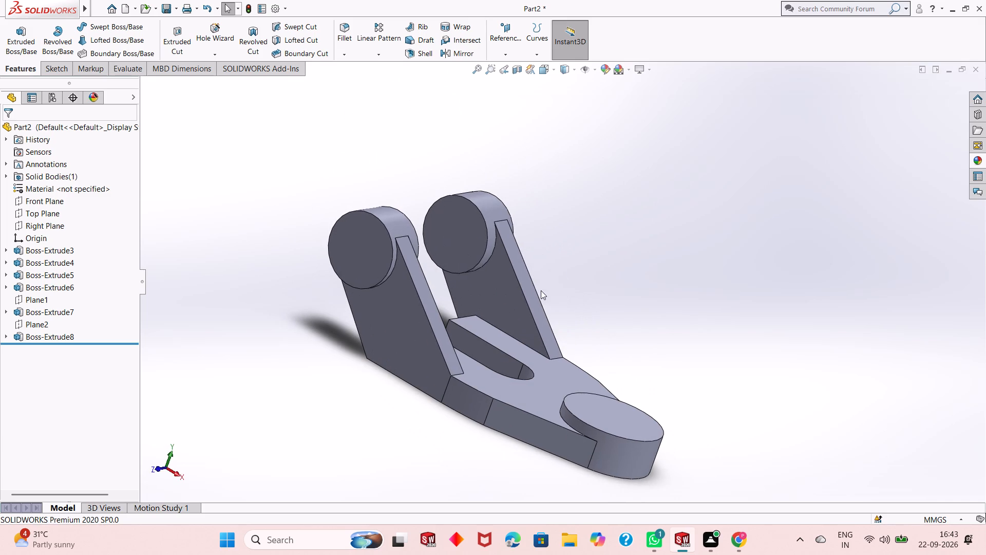
{"action": "scroll", "coordinate": [496, 321], "scroll_direction": "down", "scroll_amount": 2}
{"action": "middle_click_drag", "start_coordinate": [494, 330], "coordinate": [469, 246]}
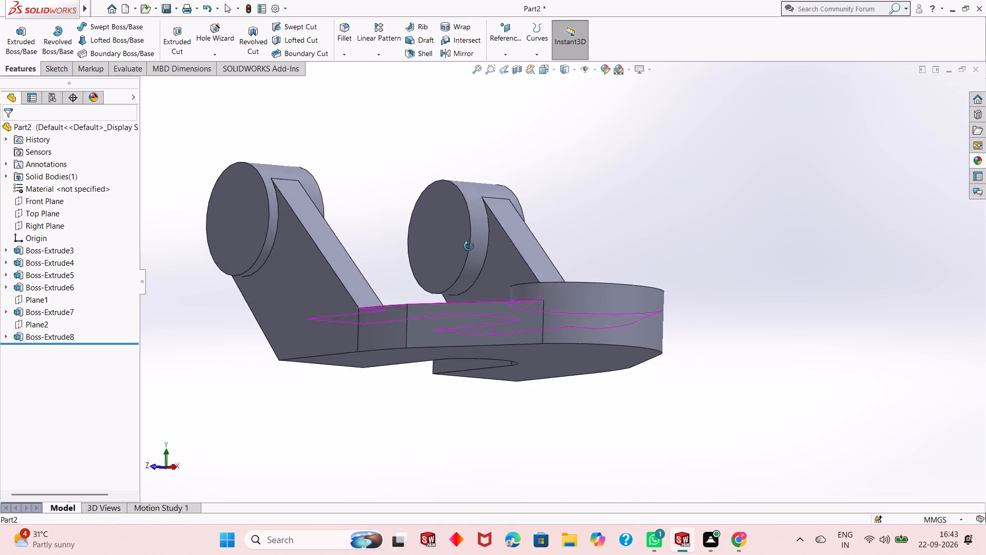
{"action": "middle_click_drag", "start_coordinate": [469, 246], "coordinate": [501, 329]}
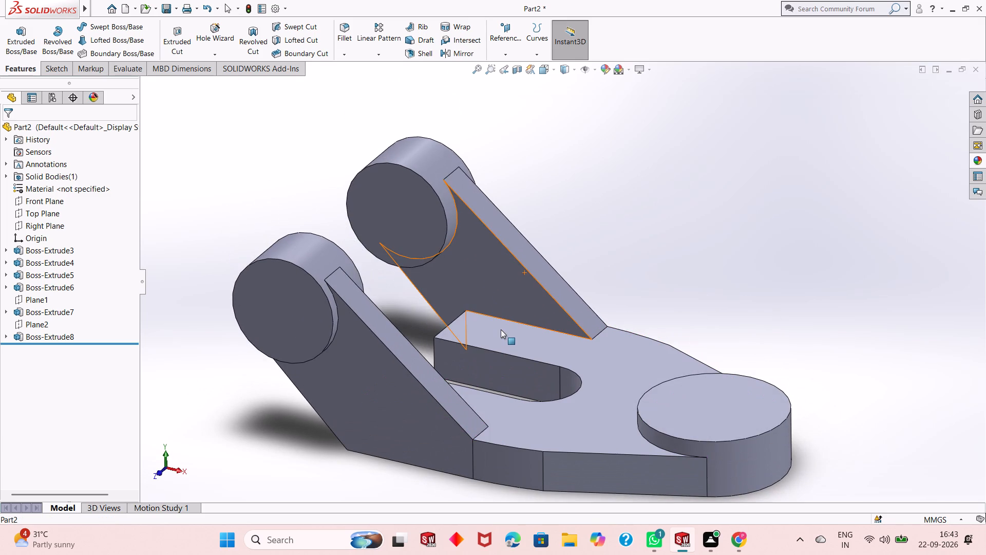
{"action": "scroll", "coordinate": [416, 359], "scroll_direction": "down", "scroll_amount": 2}
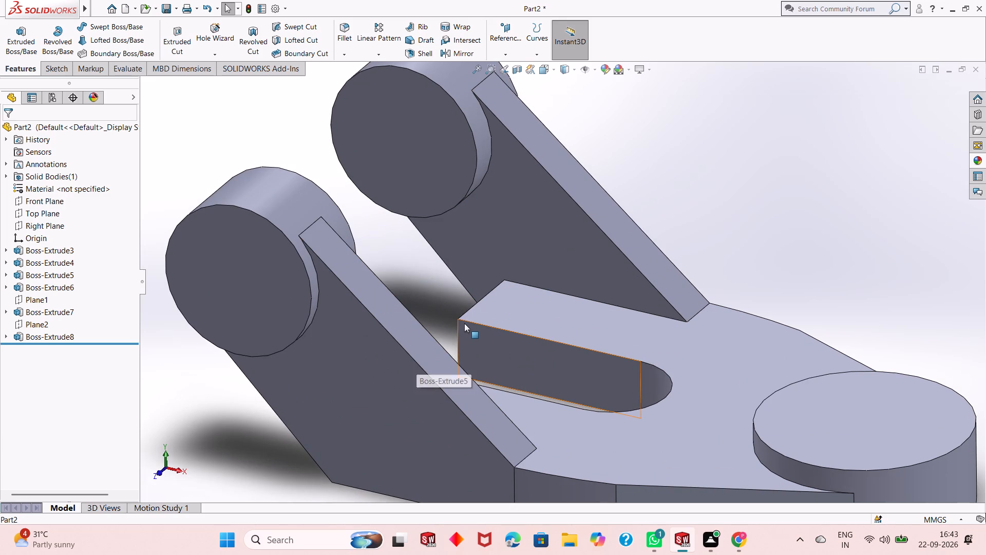
{"action": "scroll", "coordinate": [464, 323], "scroll_direction": "up", "scroll_amount": 2}
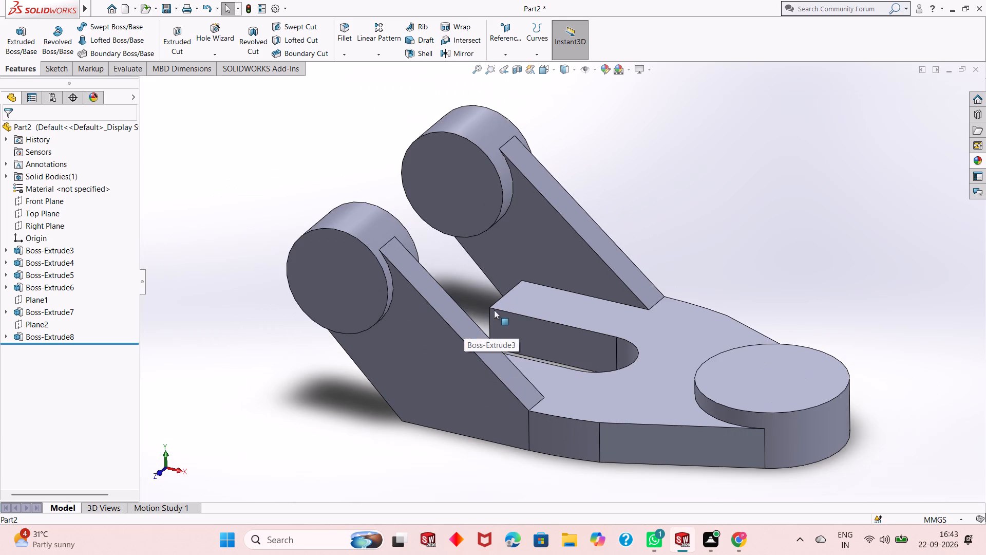
{"action": "scroll", "coordinate": [506, 328], "scroll_direction": "down", "scroll_amount": 2}
{"action": "scroll", "coordinate": [506, 329], "scroll_direction": "up", "scroll_amount": 2}
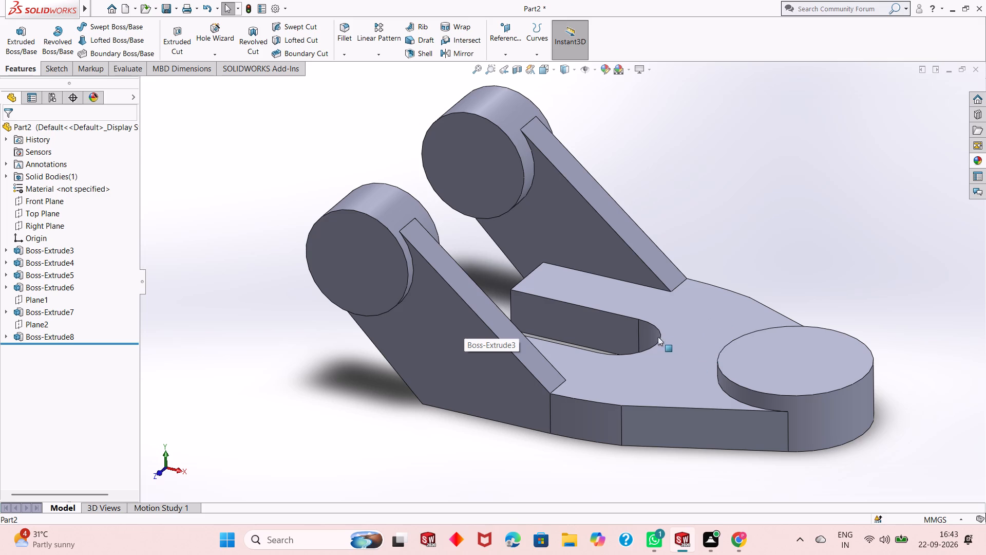
{"action": "scroll", "coordinate": [622, 336], "scroll_direction": "down", "scroll_amount": 3}
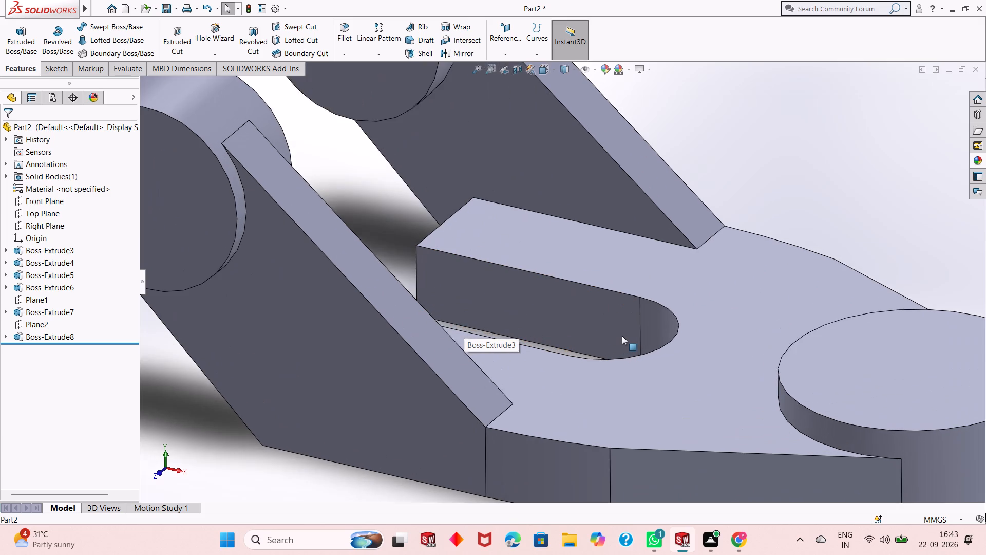
{"action": "scroll", "coordinate": [622, 336], "scroll_direction": "up", "scroll_amount": 4}
{"action": "scroll", "coordinate": [672, 233], "scroll_direction": "down", "scroll_amount": 2}
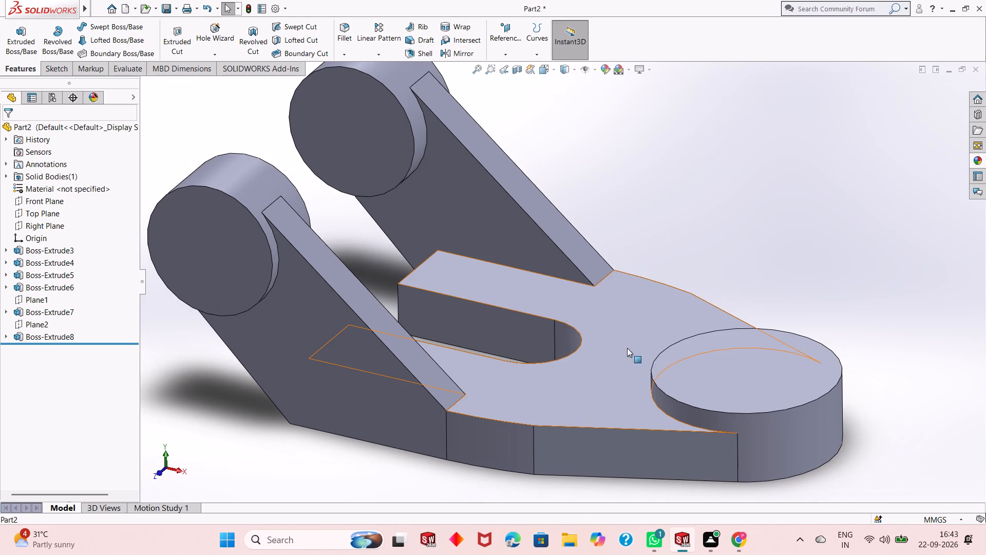
{"action": "middle_click_drag", "start_coordinate": [630, 346], "coordinate": [762, 308]}
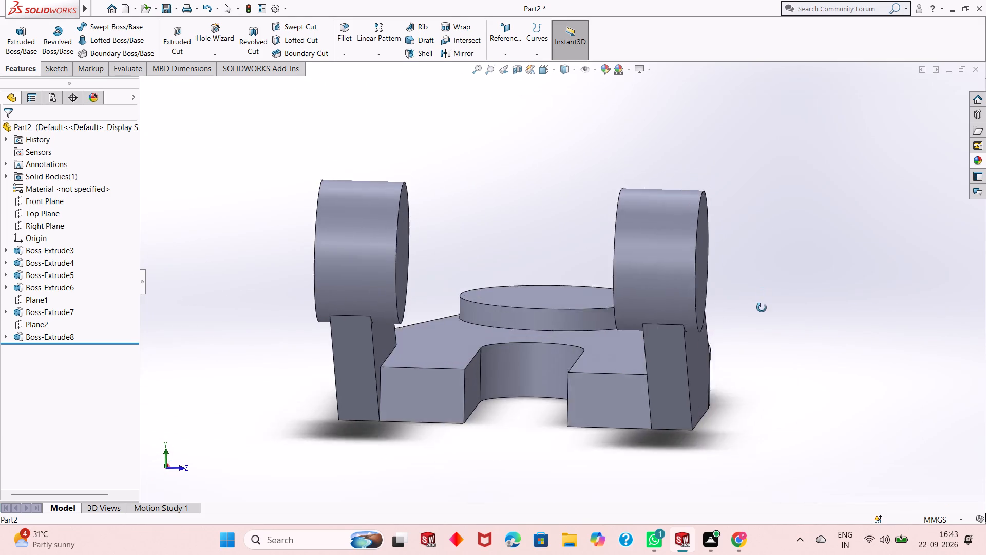
{"action": "middle_click_drag", "start_coordinate": [762, 308], "coordinate": [600, 351]}
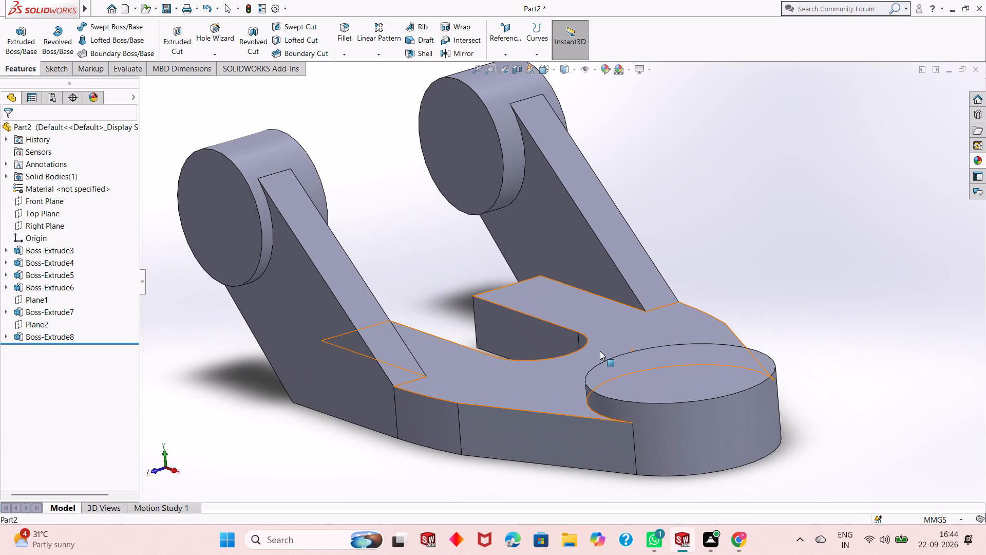
{"action": "middle_click_drag", "start_coordinate": [581, 338], "coordinate": [582, 323]}
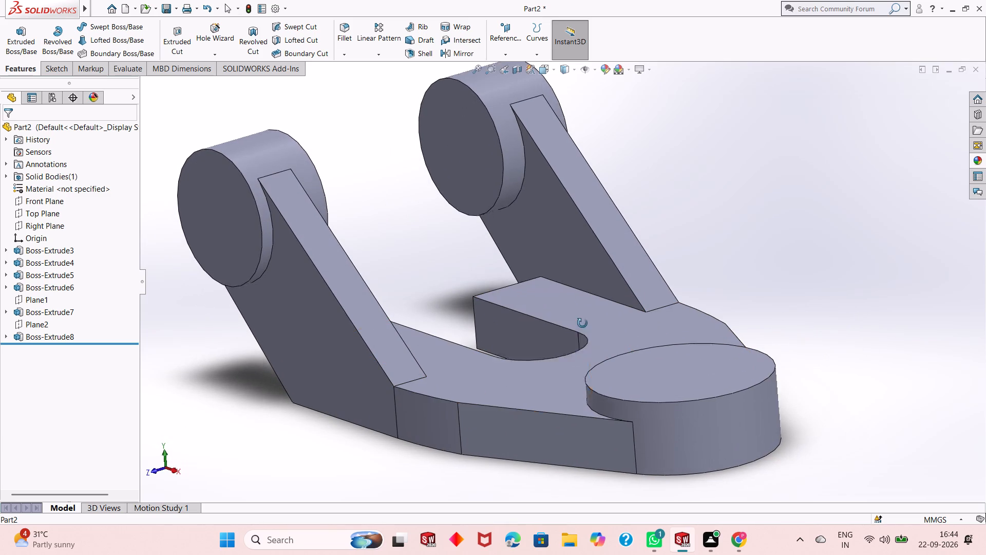
{"action": "middle_click_drag", "start_coordinate": [582, 323], "coordinate": [596, 345]}
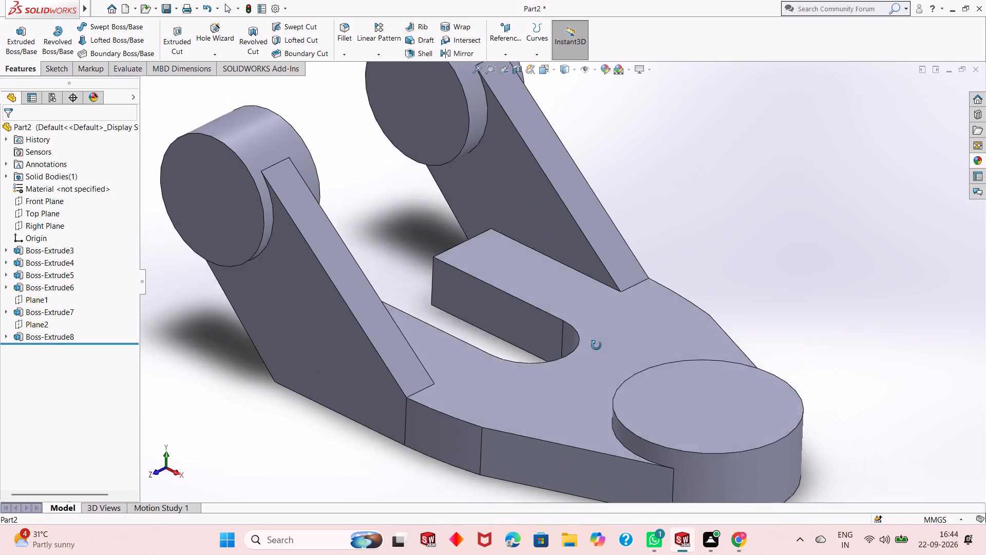
{"action": "middle_click_drag", "start_coordinate": [596, 345], "coordinate": [598, 365]}
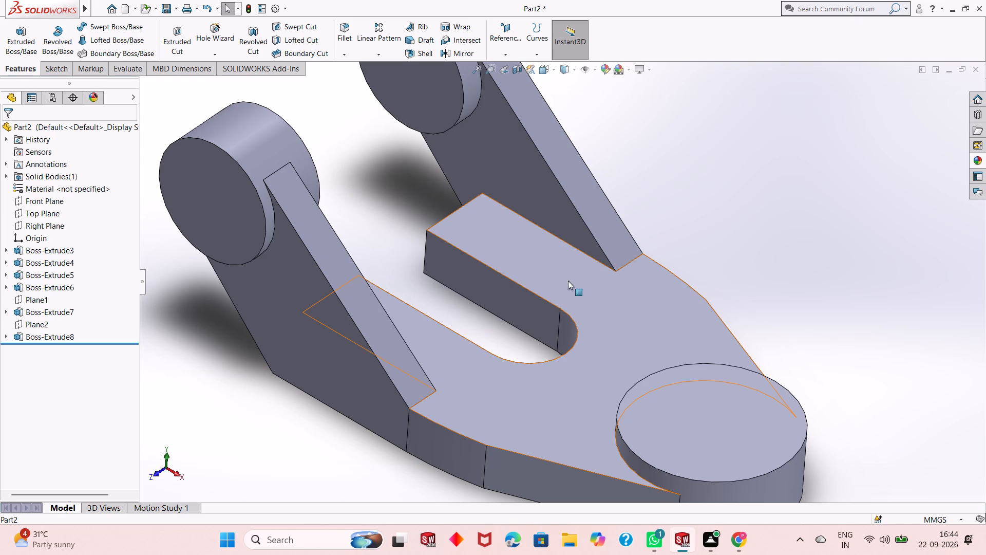
{"action": "scroll", "coordinate": [532, 300], "scroll_direction": "up", "scroll_amount": 3}
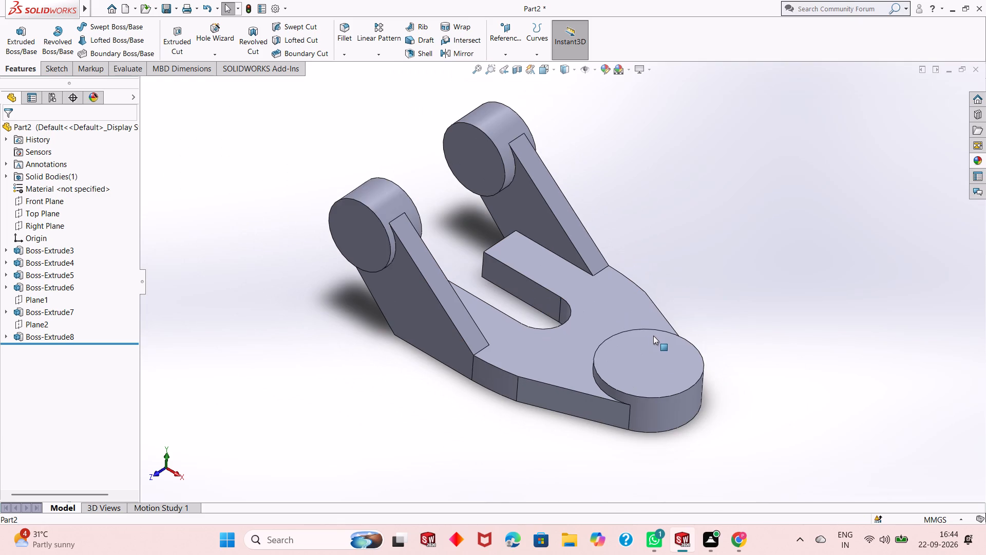
{"action": "middle_click_drag", "start_coordinate": [654, 338], "coordinate": [673, 261]}
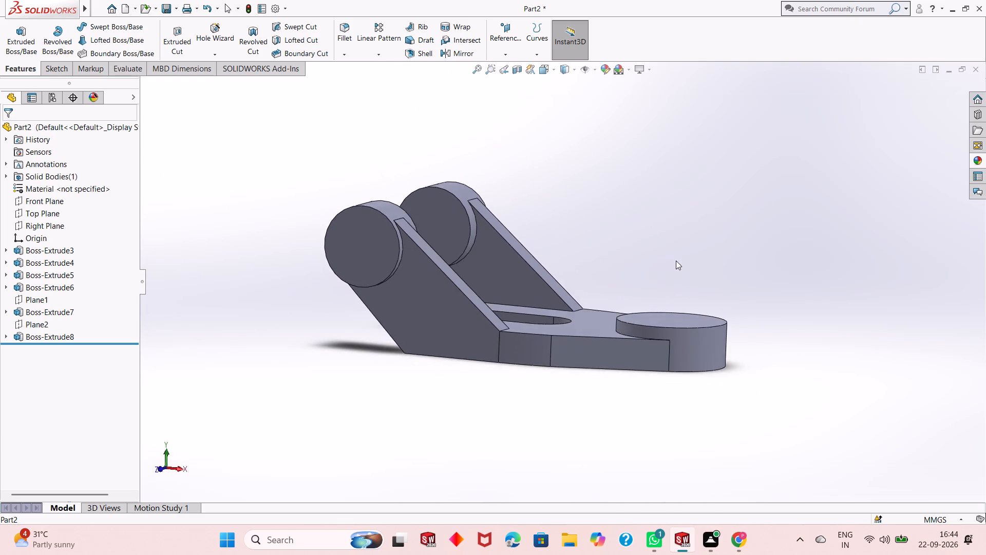
{"action": "middle_click_drag", "start_coordinate": [676, 261], "coordinate": [670, 380]}
{"action": "scroll", "coordinate": [670, 380], "scroll_direction": "up", "scroll_amount": 1}
{"action": "middle_click_drag", "start_coordinate": [637, 300], "coordinate": [627, 327]}
{"action": "scroll", "coordinate": [622, 270], "scroll_direction": "down", "scroll_amount": 2}
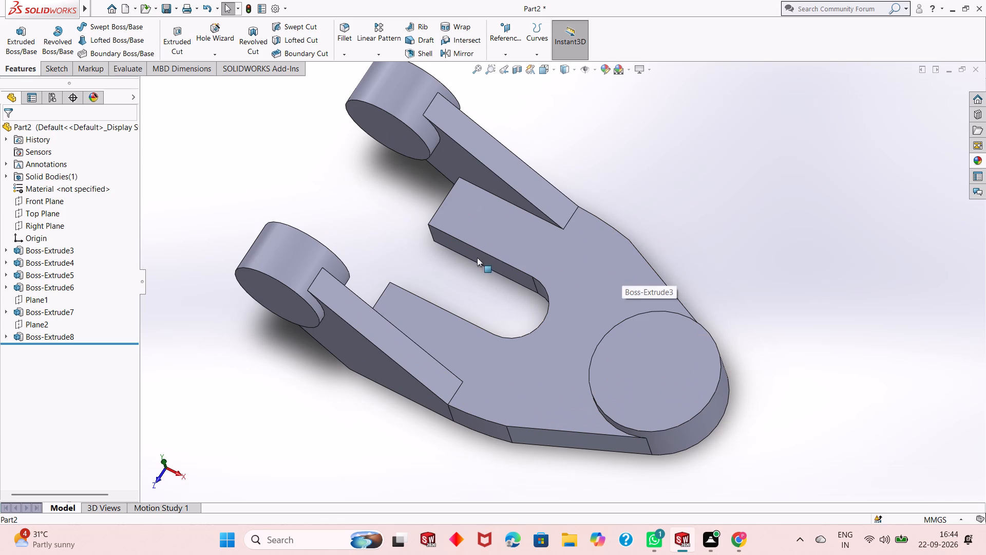
{"action": "middle_click_drag", "start_coordinate": [468, 290], "coordinate": [487, 216]}
Sketch a circle about 29 mm in diameter on the outer face of the second arm's end boss, concentric with the boss.
{"action": "left_click", "coordinate": [311, 251]}
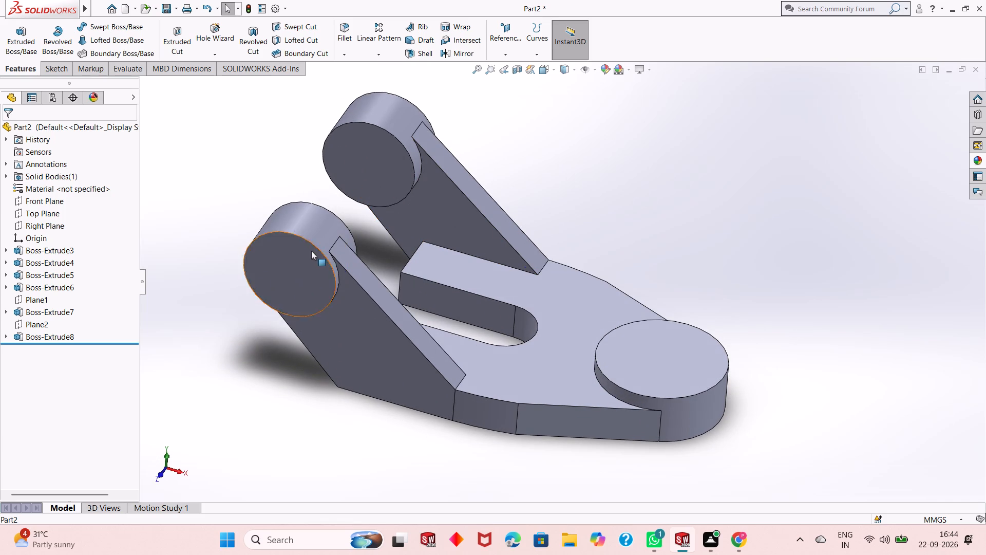
{"action": "left_click", "coordinate": [353, 226]}
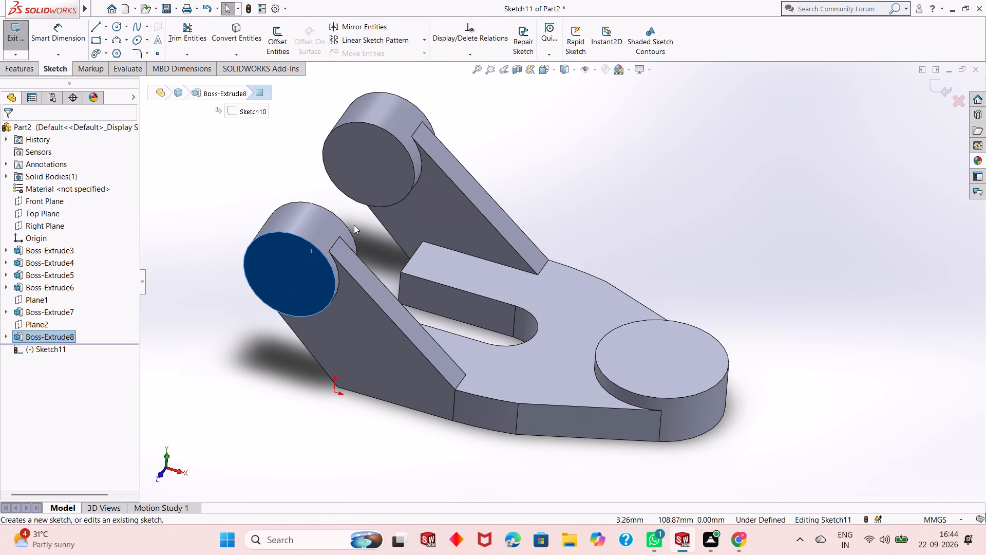
{"action": "key", "text": "ctrl+8"}
{"action": "key", "text": "Escape"}
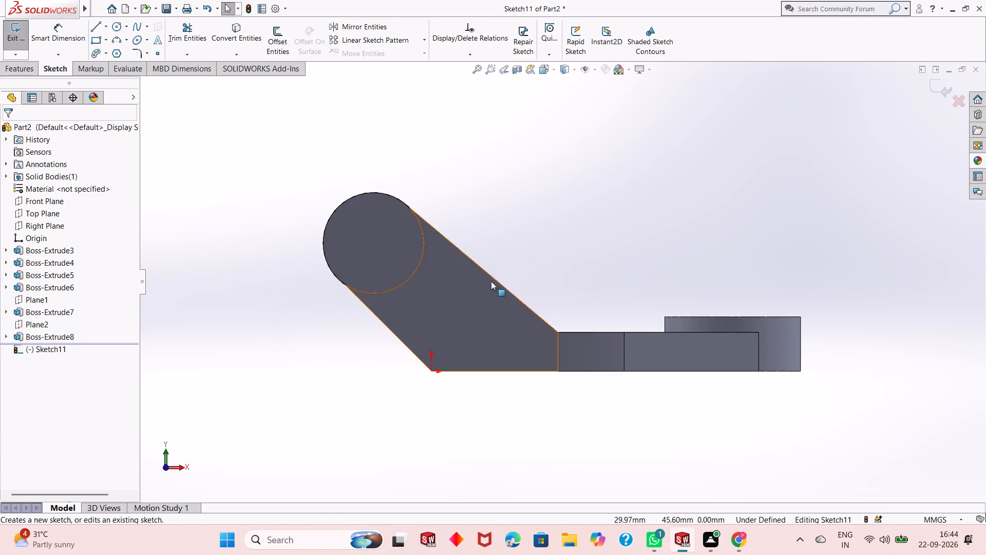
{"action": "left_click", "coordinate": [120, 25]}
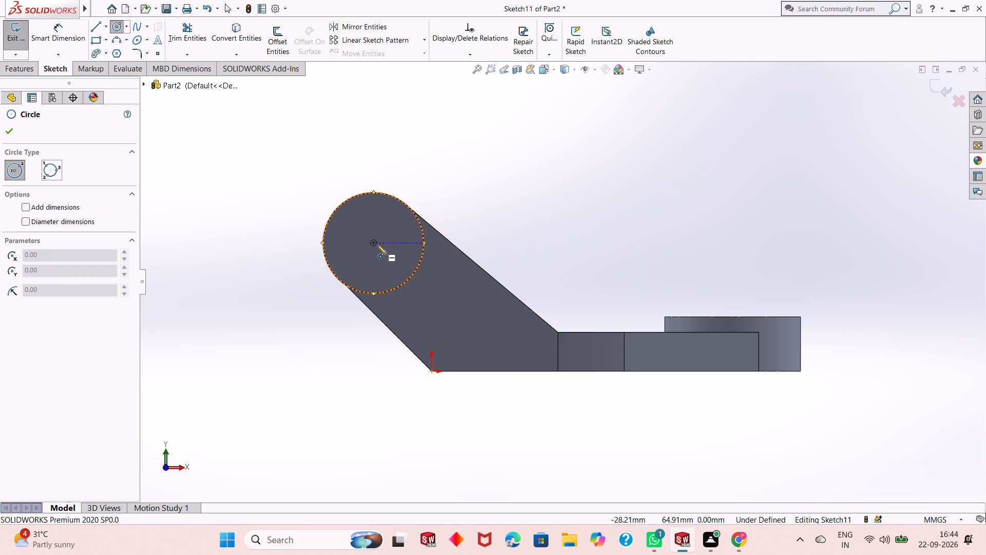
{"action": "left_click", "coordinate": [373, 243]}
{"action": "left_click", "coordinate": [393, 222]}
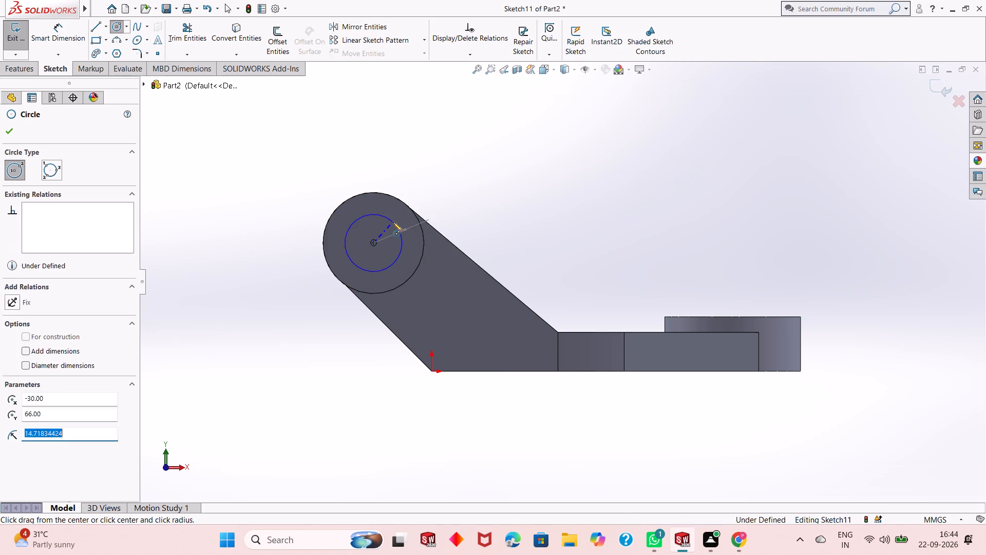
{"action": "key", "text": "Escape"}
{"action": "key", "text": "Escape"}
{"action": "key", "text": "Escape"}
Dimension the circle on the arm-end boss to a diameter of 30 mm.
{"action": "left_click", "coordinate": [74, 46]}
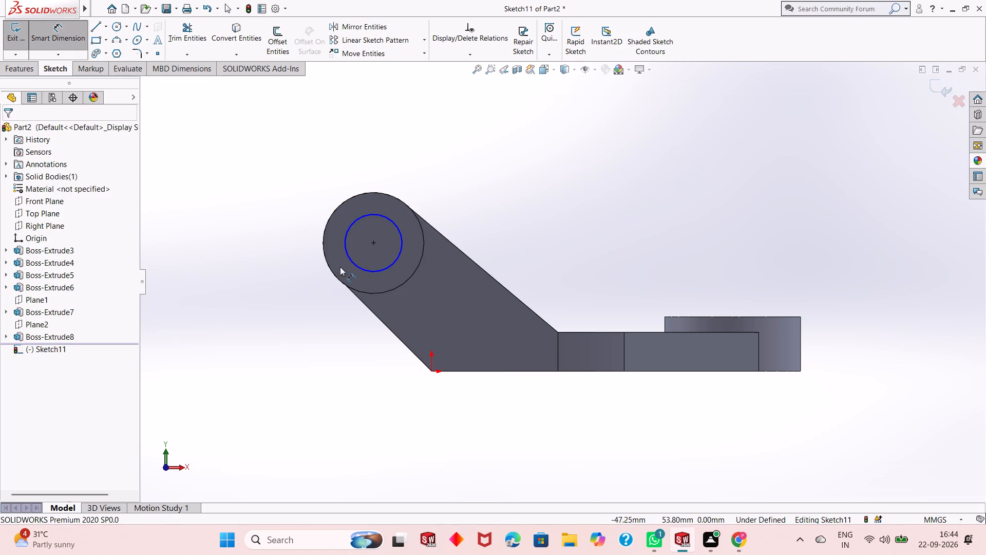
{"action": "left_click", "coordinate": [350, 260]}
{"action": "left_click", "coordinate": [263, 319]}
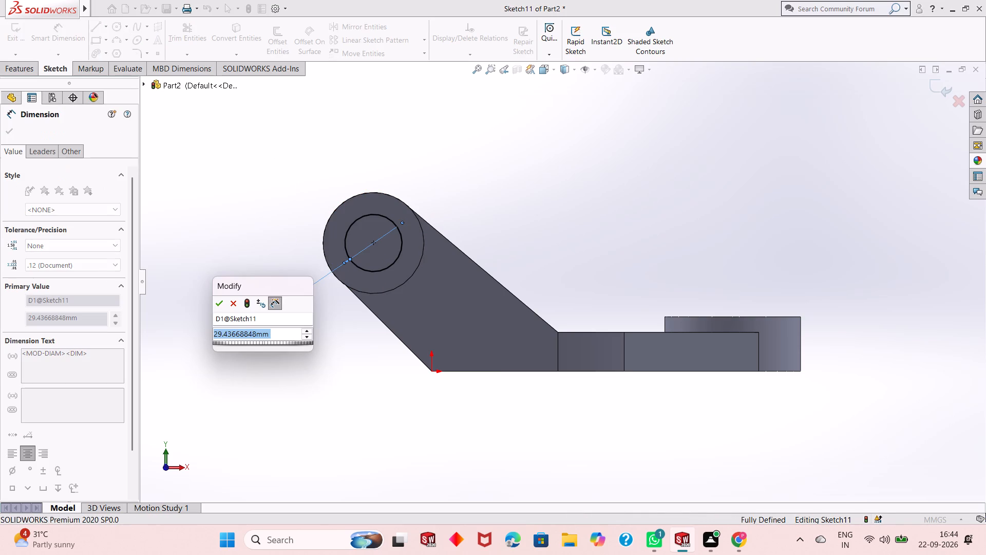
{"action": "type", "text": "30"}
{"action": "key", "text": "Return"}
{"action": "key", "text": "Escape"}
{"action": "key", "text": "Escape"}
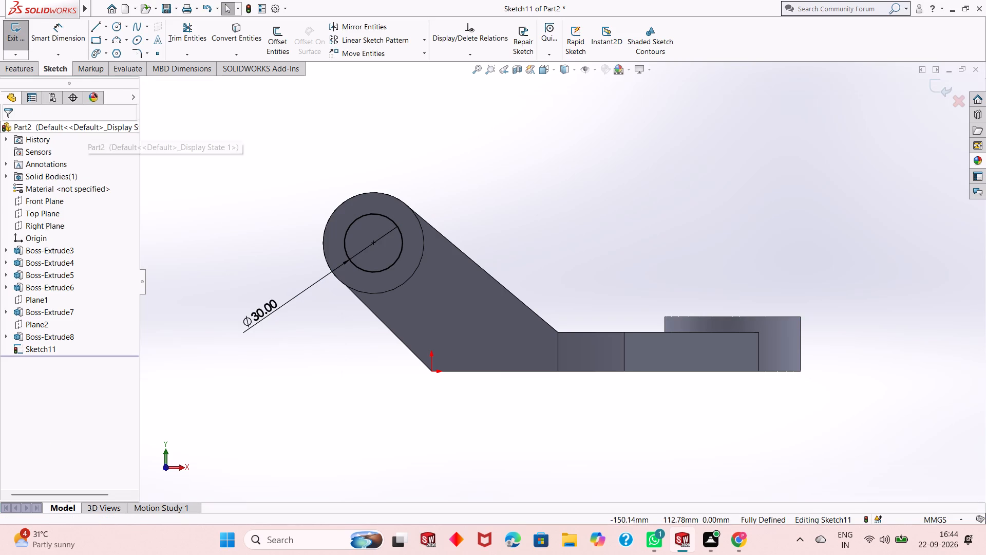
Cut the 30 mm circle Through All so that the hole passes through both arm-end bosses.
{"action": "left_click", "coordinate": [24, 68]}
{"action": "left_click", "coordinate": [167, 39]}
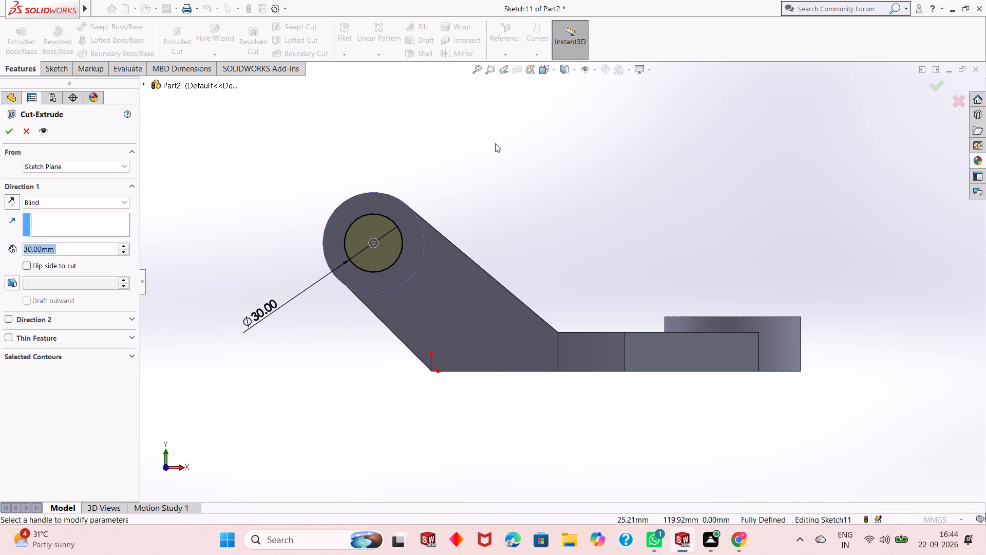
{"action": "middle_click_drag", "start_coordinate": [472, 265], "coordinate": [482, 256]}
{"action": "scroll", "coordinate": [461, 211], "scroll_direction": "down", "scroll_amount": 2}
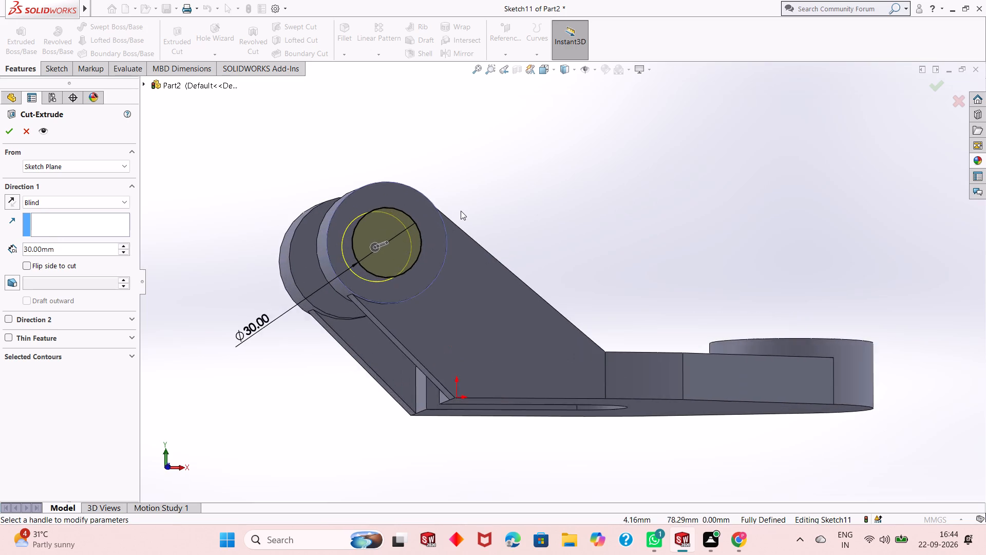
{"action": "middle_click_drag", "start_coordinate": [460, 211], "coordinate": [496, 262]}
{"action": "scroll", "coordinate": [498, 265], "scroll_direction": "up", "scroll_amount": 5}
{"action": "middle_click_drag", "start_coordinate": [543, 308], "coordinate": [538, 266]}
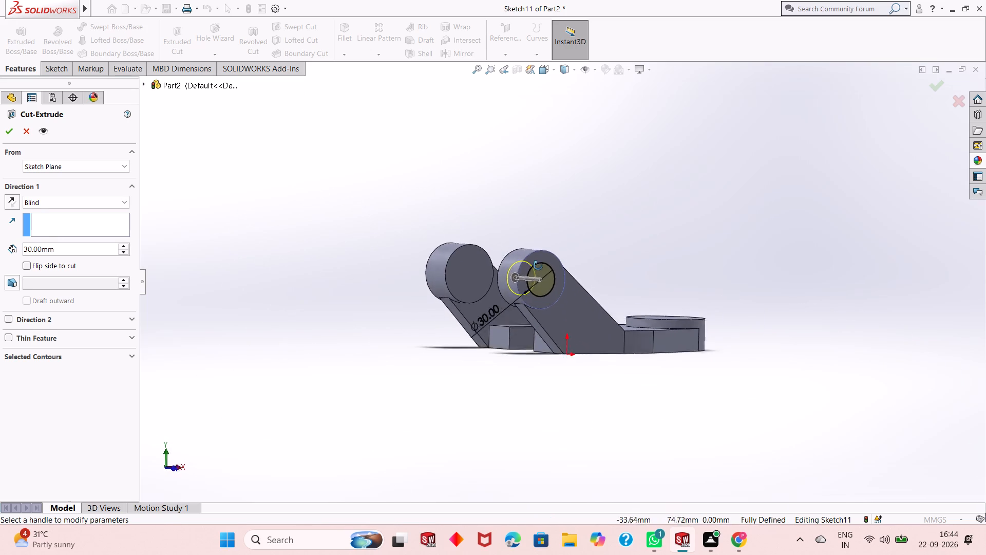
{"action": "middle_click_drag", "start_coordinate": [538, 266], "coordinate": [571, 266]}
{"action": "left_click", "coordinate": [85, 203]}
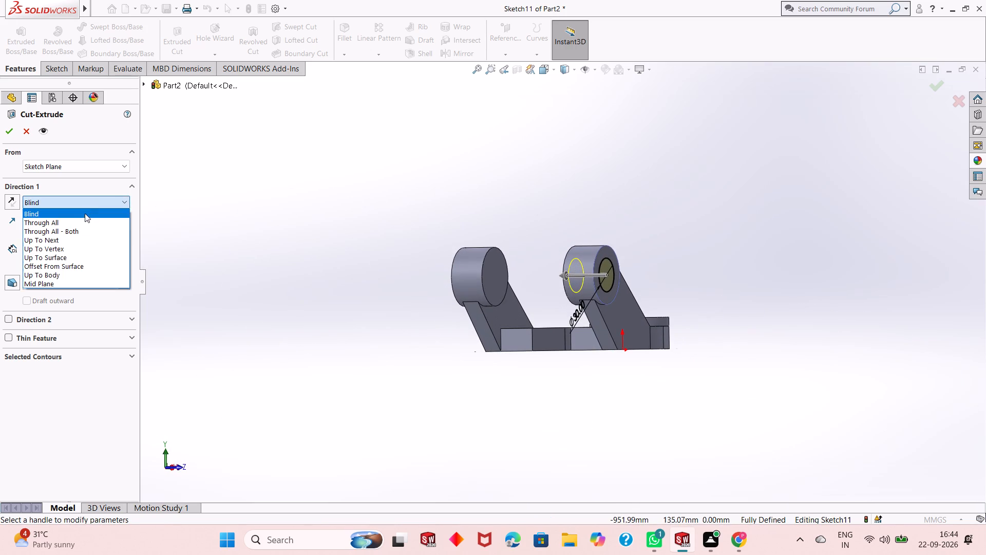
{"action": "left_click", "coordinate": [85, 220]}
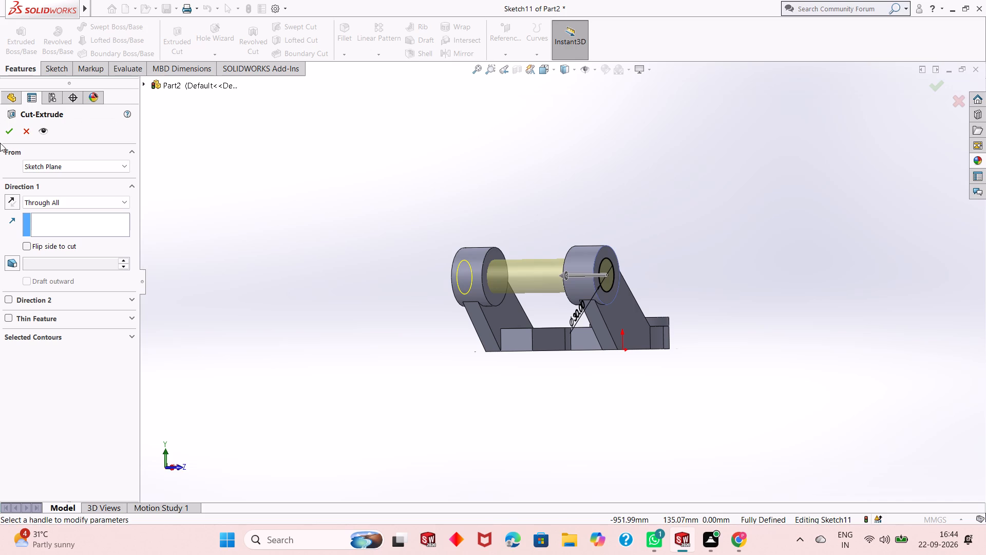
{"action": "left_click", "coordinate": [7, 132]}
{"action": "left_click", "coordinate": [392, 269]}
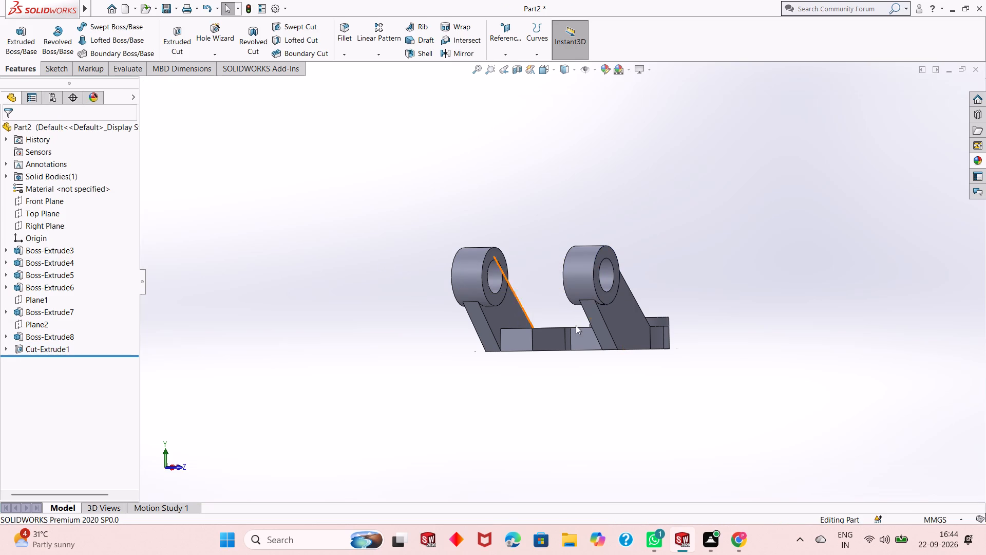
Sketch a circle about 43 mm in diameter on the top face of the nose boss, concentric with it.
{"action": "scroll", "coordinate": [553, 304], "scroll_direction": "up", "scroll_amount": 1}
{"action": "middle_click_drag", "start_coordinate": [571, 272], "coordinate": [536, 294]}
{"action": "scroll", "coordinate": [534, 294], "scroll_direction": "down", "scroll_amount": 4}
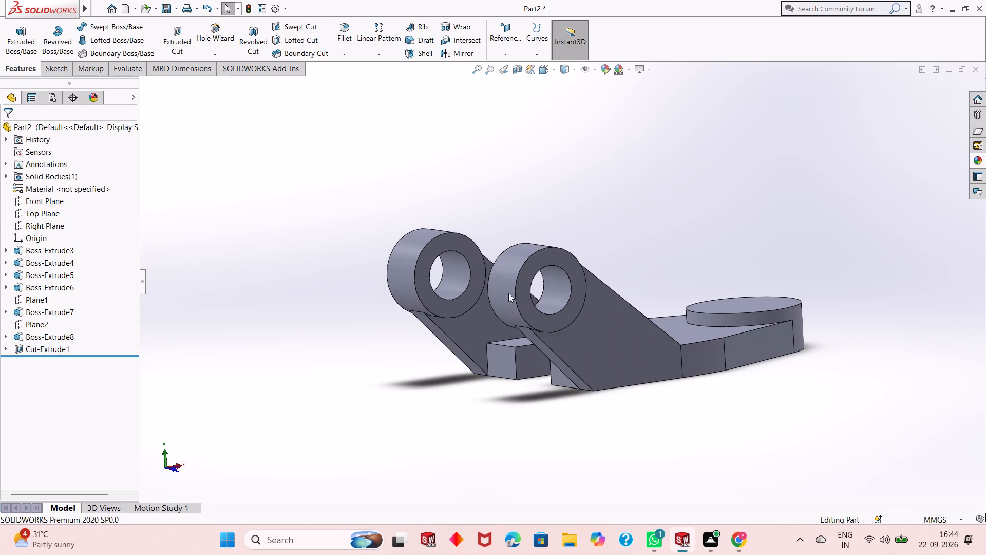
{"action": "middle_click_drag", "start_coordinate": [532, 292], "coordinate": [469, 301]}
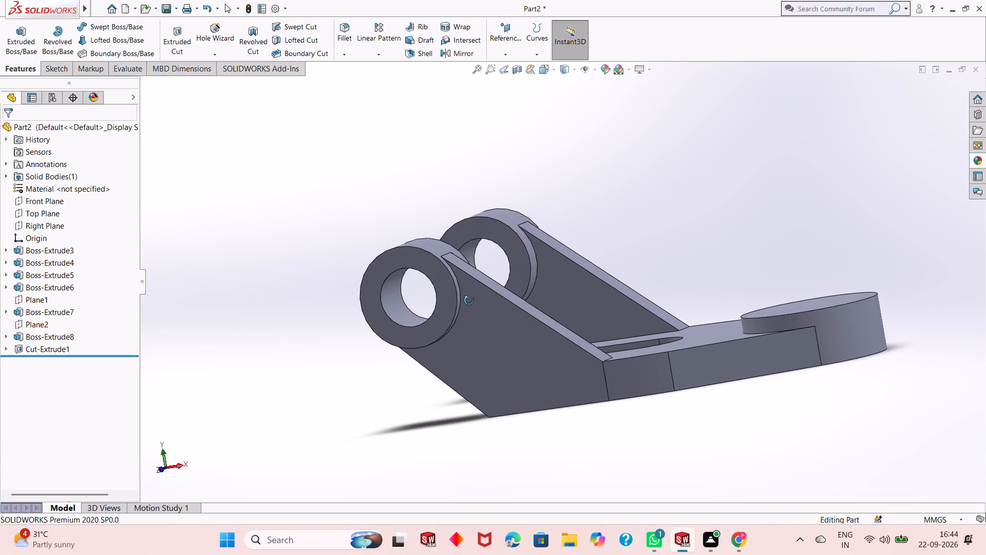
{"action": "middle_click_drag", "start_coordinate": [469, 301], "coordinate": [488, 376]}
{"action": "scroll", "coordinate": [488, 376], "scroll_direction": "up", "scroll_amount": 1}
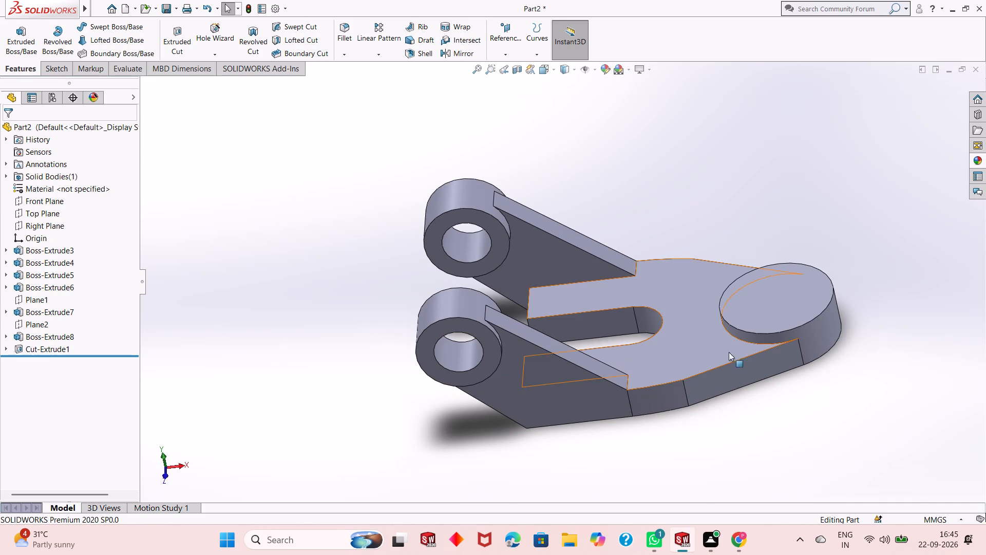
{"action": "left_click", "coordinate": [780, 291]}
{"action": "left_click", "coordinate": [824, 260]}
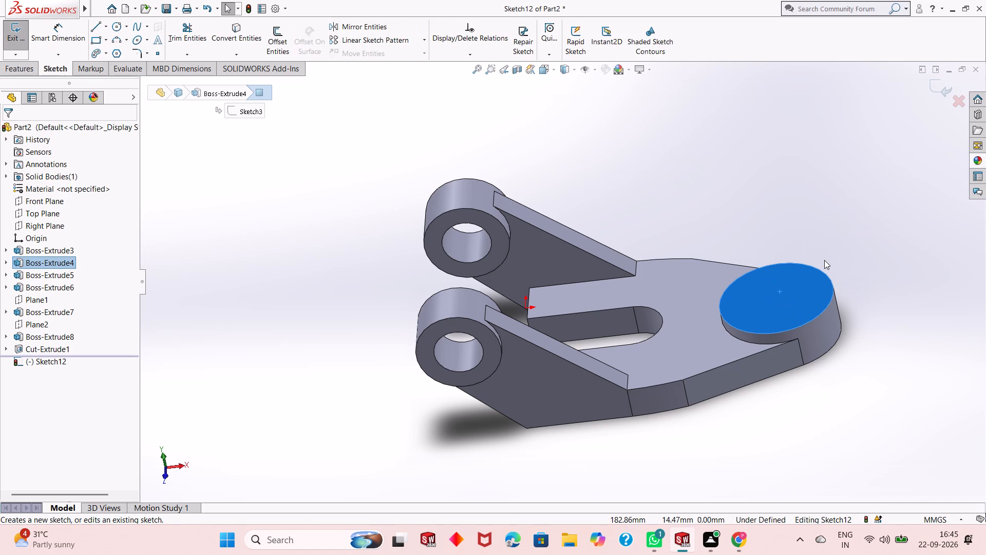
{"action": "key", "text": "ctrl+8"}
{"action": "key", "text": "Escape"}
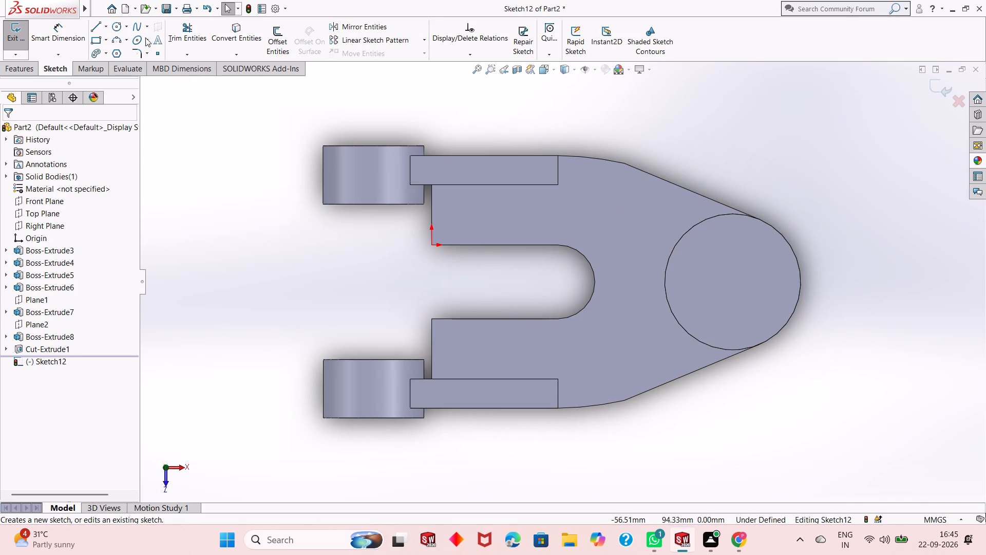
{"action": "left_click", "coordinate": [121, 28]}
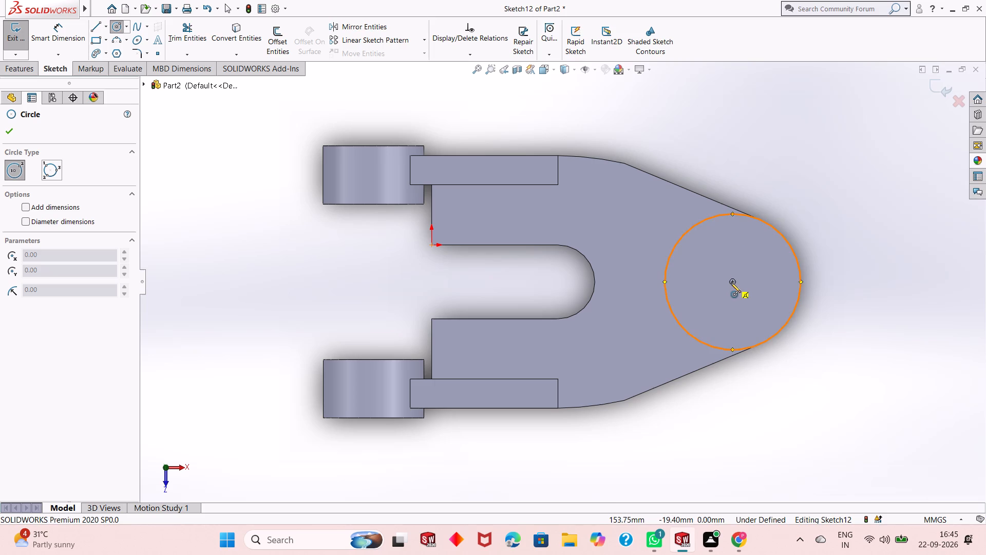
{"action": "left_click", "coordinate": [732, 281]}
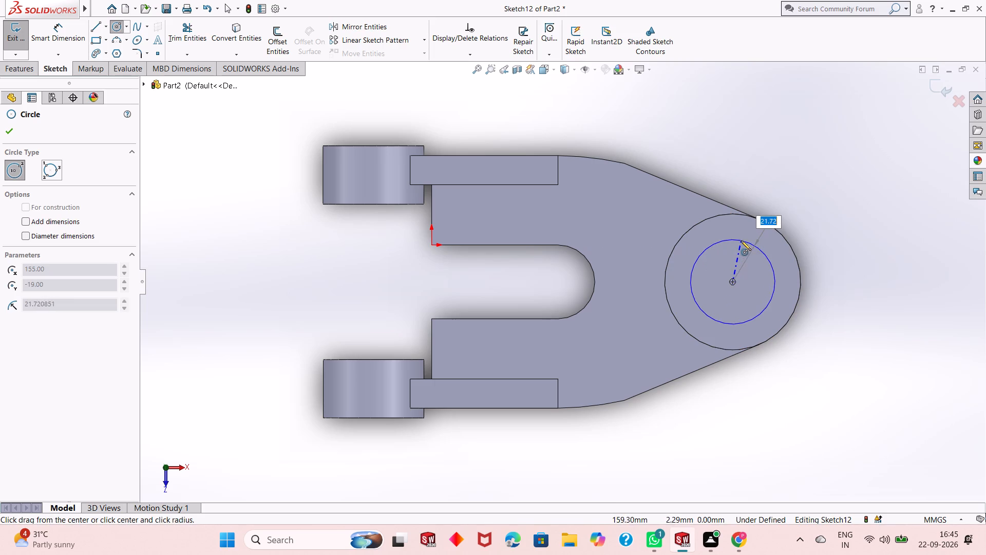
{"action": "left_click", "coordinate": [741, 240]}
{"action": "right_click", "coordinate": [837, 186]}
{"action": "left_click", "coordinate": [843, 193]}
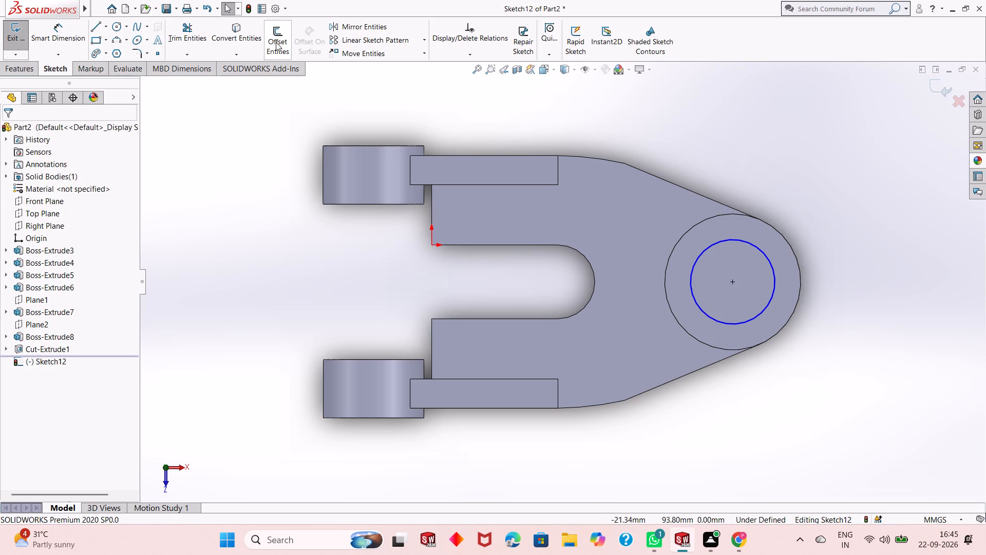
Dimension the circle on the nose boss to a diameter of 44 mm.
{"action": "left_click", "coordinate": [67, 30]}
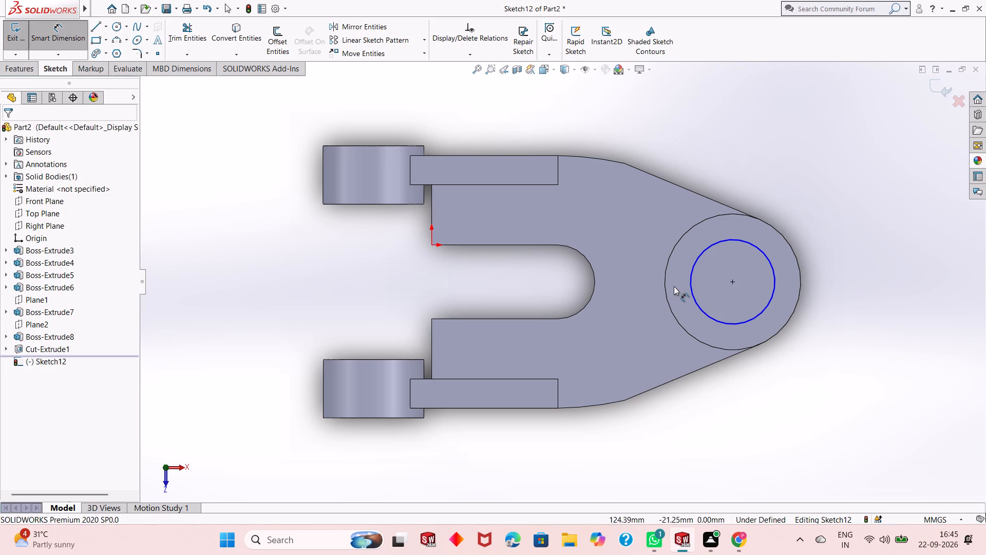
{"action": "left_click", "coordinate": [695, 295]}
{"action": "left_click", "coordinate": [674, 430]}
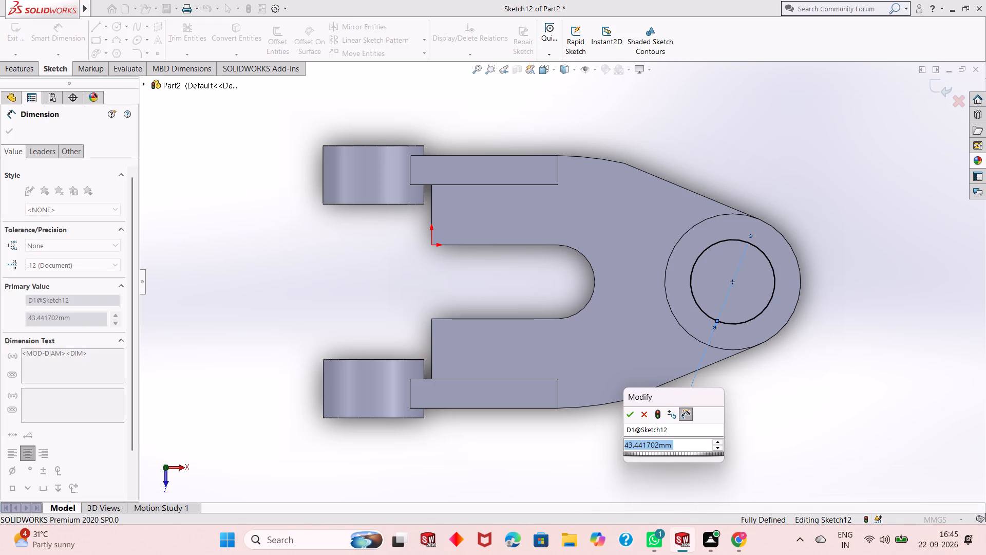
{"action": "type", "text": "44"}
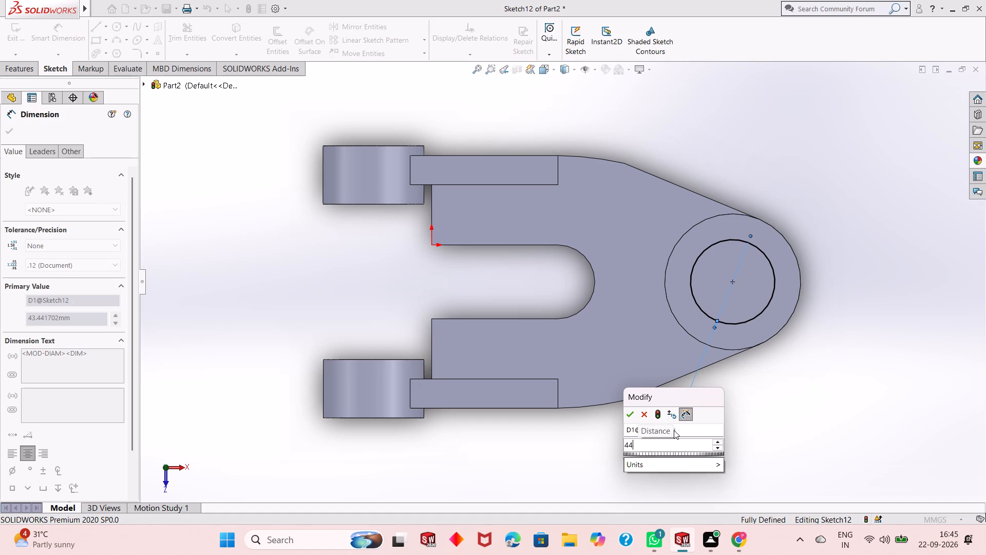
{"action": "key", "text": "Return"}
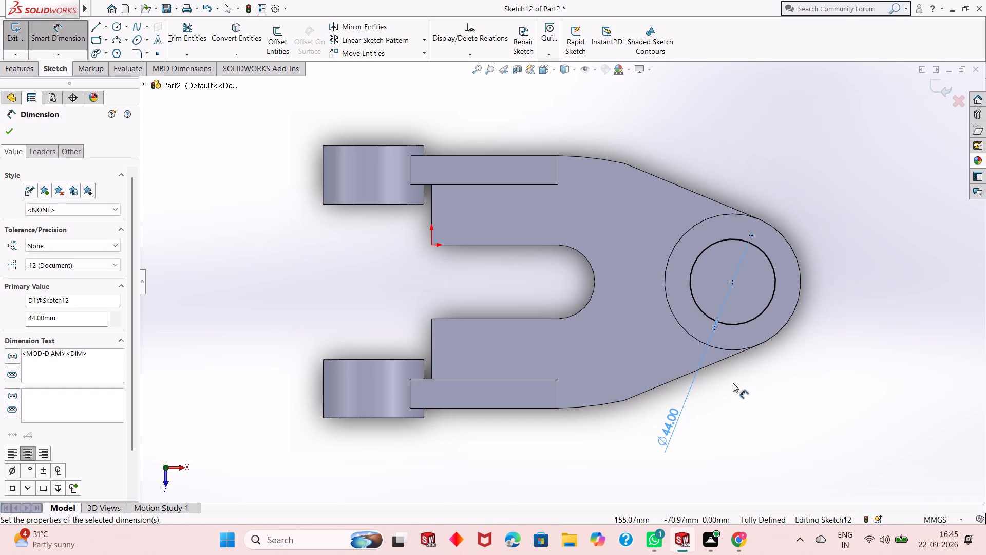
{"action": "right_click", "coordinate": [733, 383]}
{"action": "left_click", "coordinate": [761, 418]}
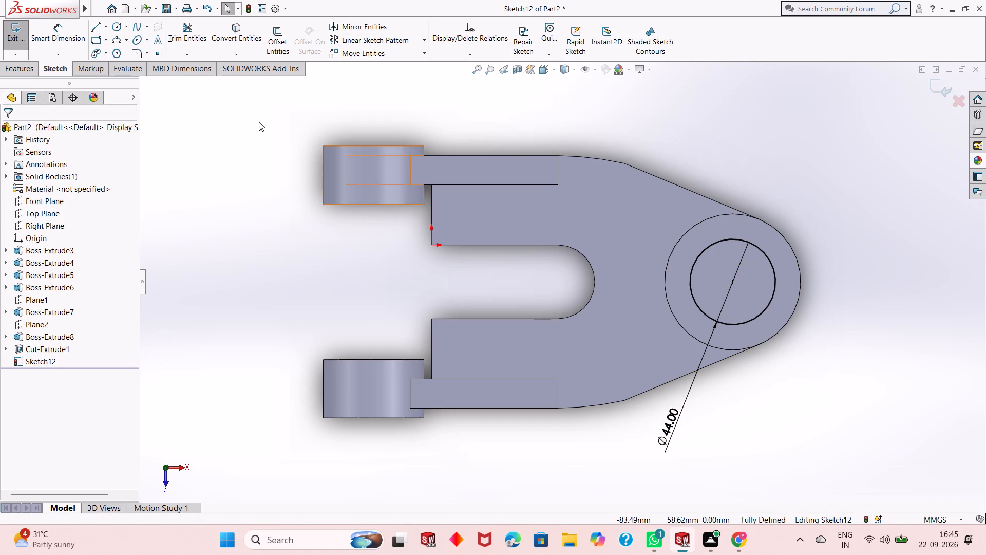
Cut the 44 mm circle on the nose boss as a blind recess 13 mm deep.
{"action": "left_click", "coordinate": [32, 65]}
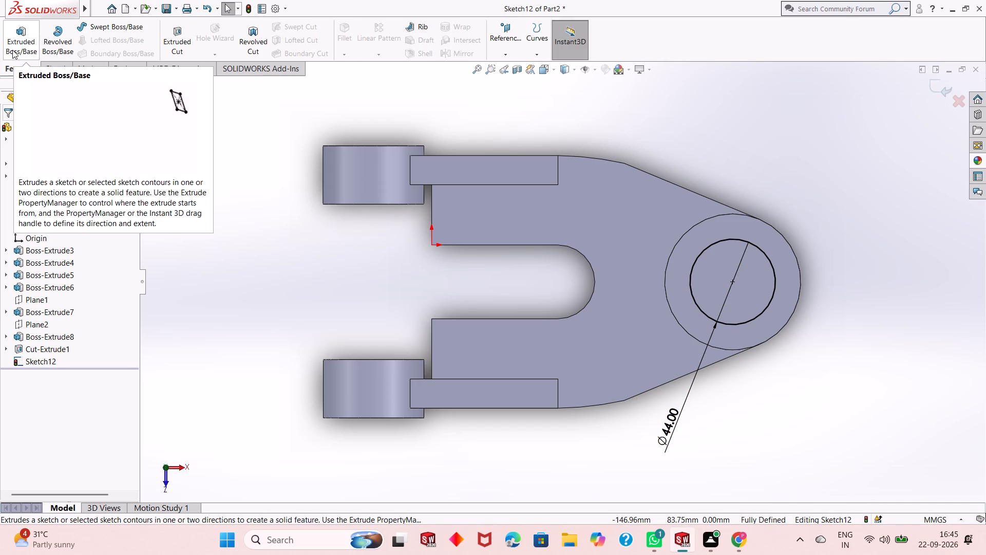
{"action": "left_click", "coordinate": [176, 32]}
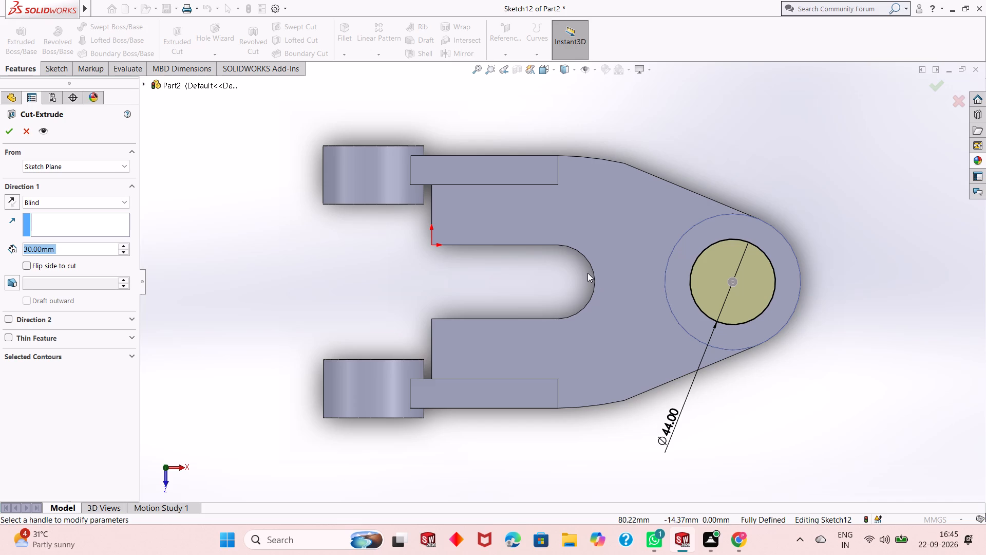
{"action": "scroll", "coordinate": [503, 309], "scroll_direction": "up", "scroll_amount": 1}
{"action": "scroll", "coordinate": [747, 282], "scroll_direction": "down", "scroll_amount": 2}
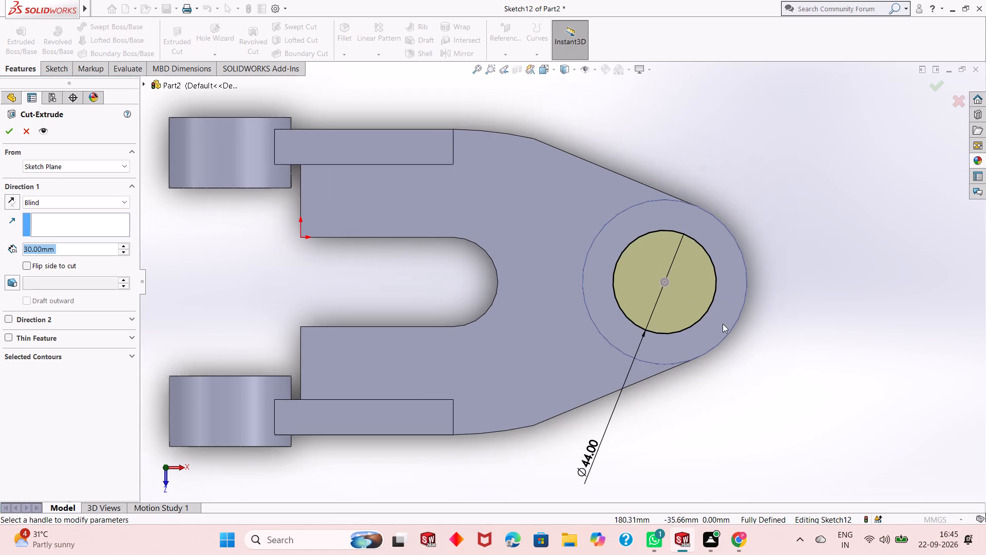
{"action": "middle_click_drag", "start_coordinate": [700, 348], "coordinate": [713, 225]}
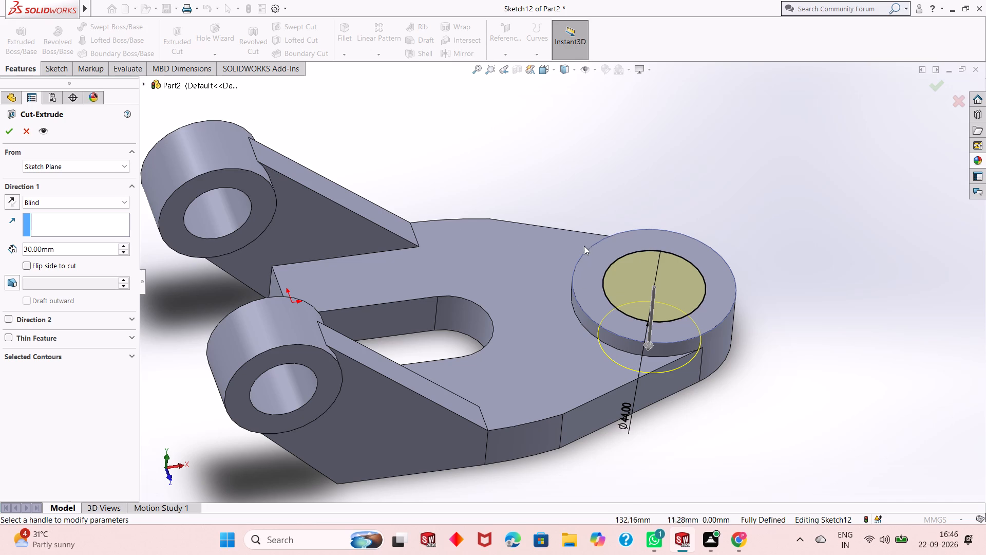
{"action": "scroll", "coordinate": [580, 248], "scroll_direction": "down", "scroll_amount": 1}
{"action": "scroll", "coordinate": [580, 248], "scroll_direction": "up", "scroll_amount": 1}
{"action": "scroll", "coordinate": [619, 283], "scroll_direction": "up", "scroll_amount": 1}
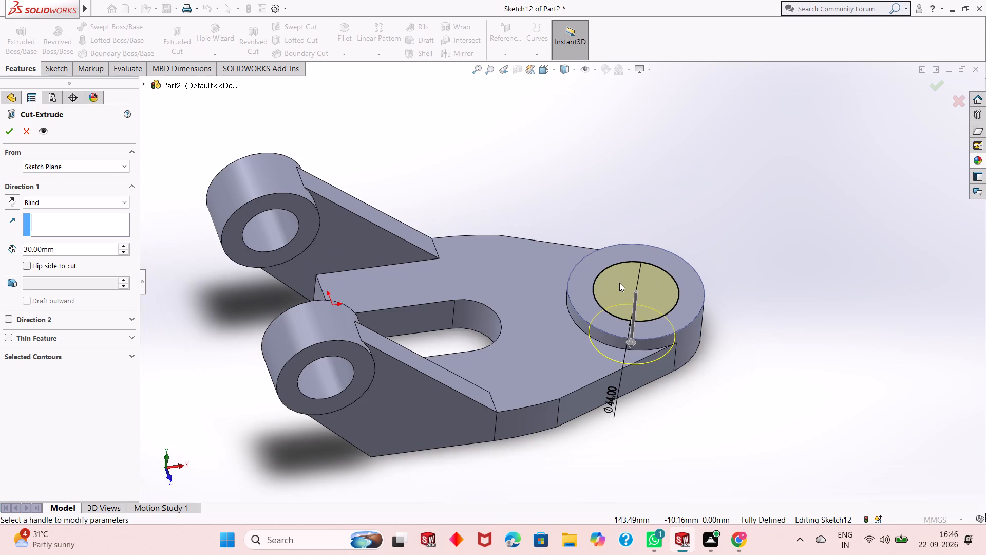
{"action": "middle_click_drag", "start_coordinate": [631, 300], "coordinate": [610, 338]}
{"action": "scroll", "coordinate": [610, 338], "scroll_direction": "up", "scroll_amount": 1}
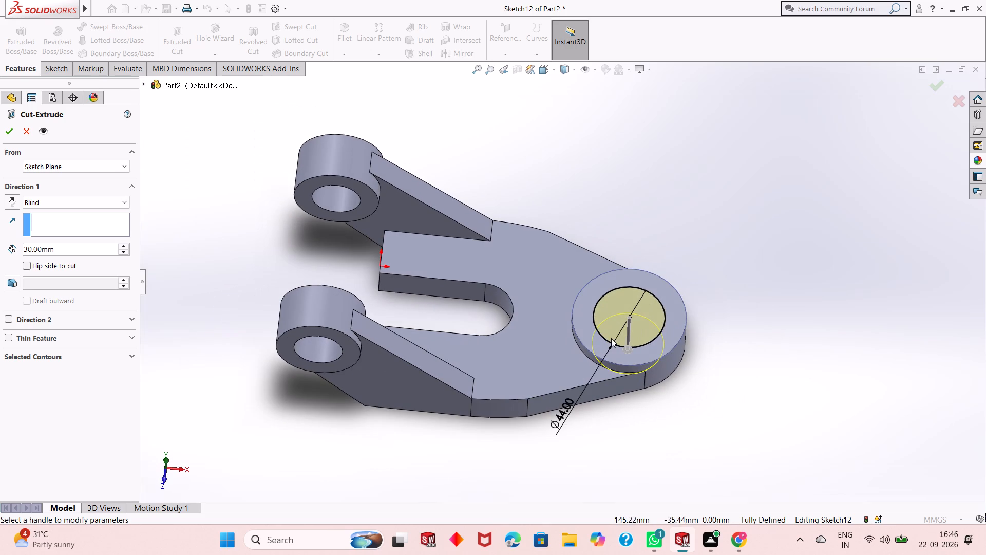
{"action": "scroll", "coordinate": [637, 286], "scroll_direction": "down", "scroll_amount": 1}
{"action": "scroll", "coordinate": [600, 327], "scroll_direction": "up", "scroll_amount": 1}
{"action": "middle_click_drag", "start_coordinate": [562, 325], "coordinate": [562, 233]}
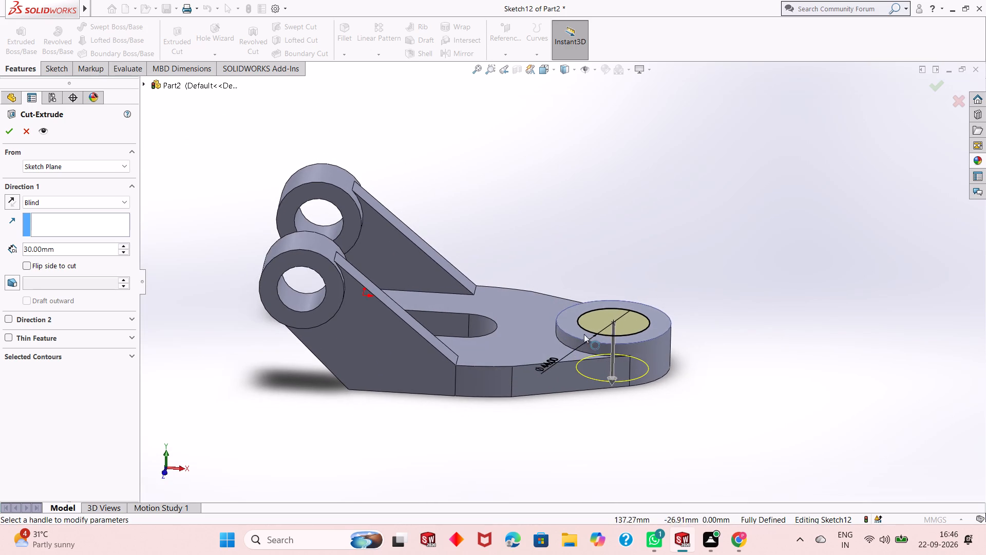
{"action": "scroll", "coordinate": [588, 358], "scroll_direction": "down", "scroll_amount": 1}
{"action": "middle_click_drag", "start_coordinate": [678, 348], "coordinate": [652, 419]}
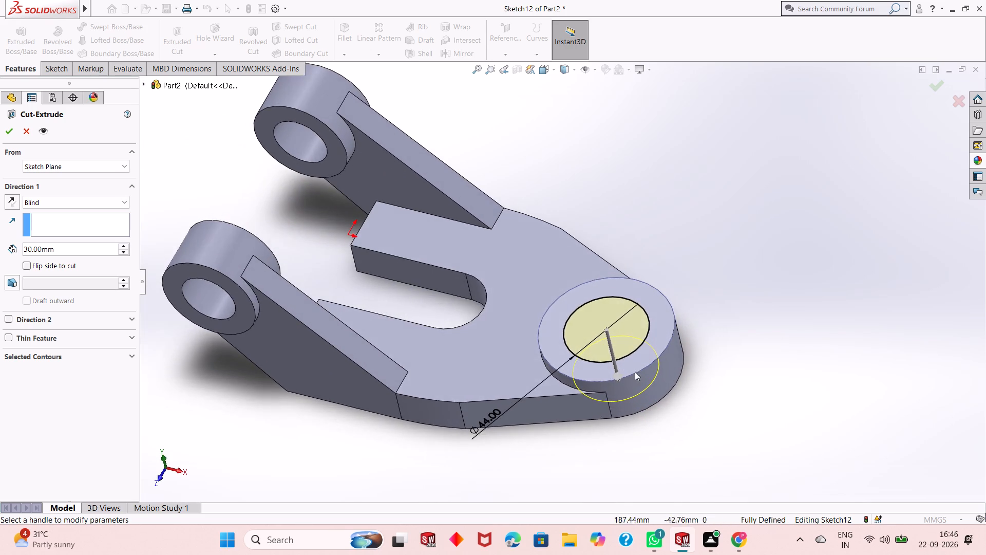
{"action": "scroll", "coordinate": [613, 360], "scroll_direction": "down", "scroll_amount": 2}
{"action": "scroll", "coordinate": [498, 313], "scroll_direction": "up", "scroll_amount": 2}
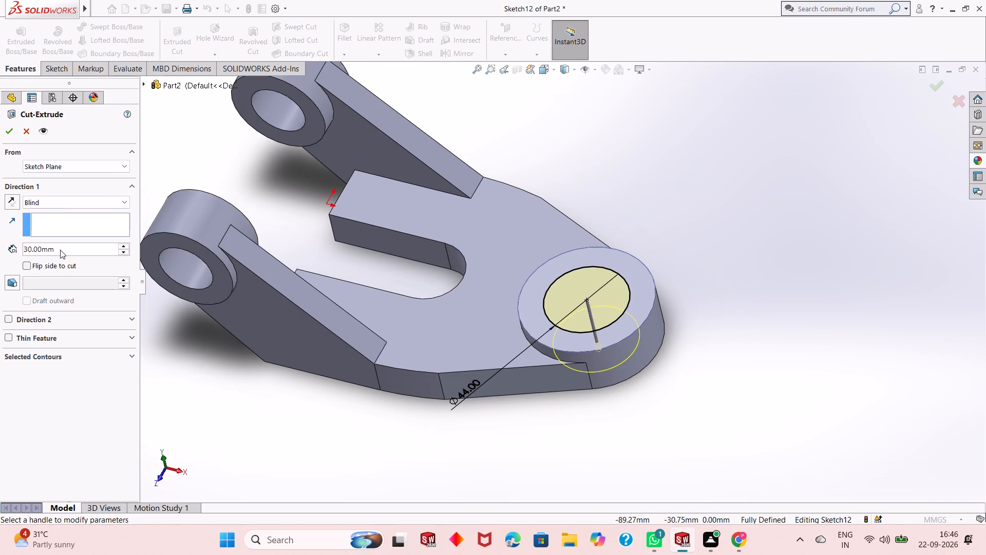
{"action": "double_click", "coordinate": [60, 250]}
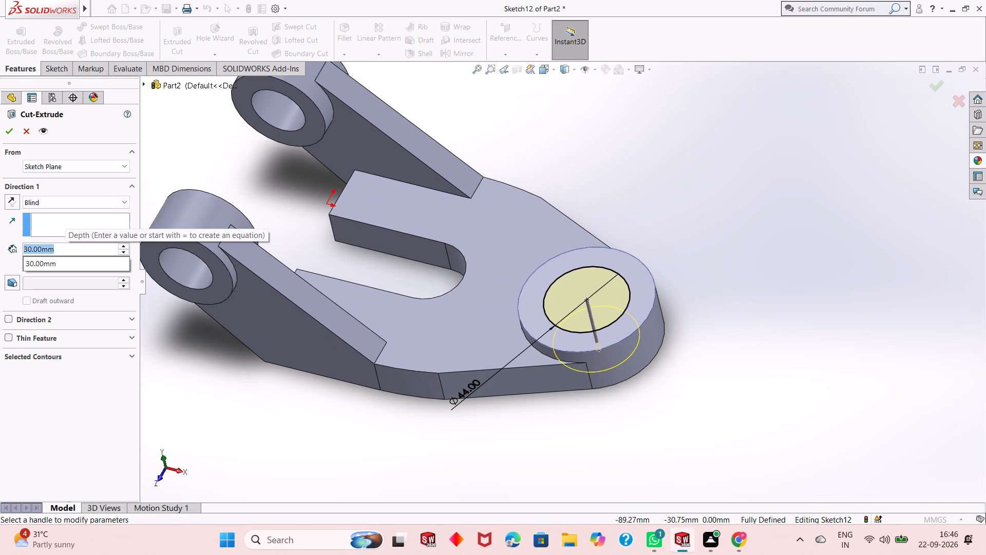
{"action": "type", "text": "13"}
{"action": "key", "text": "Return"}
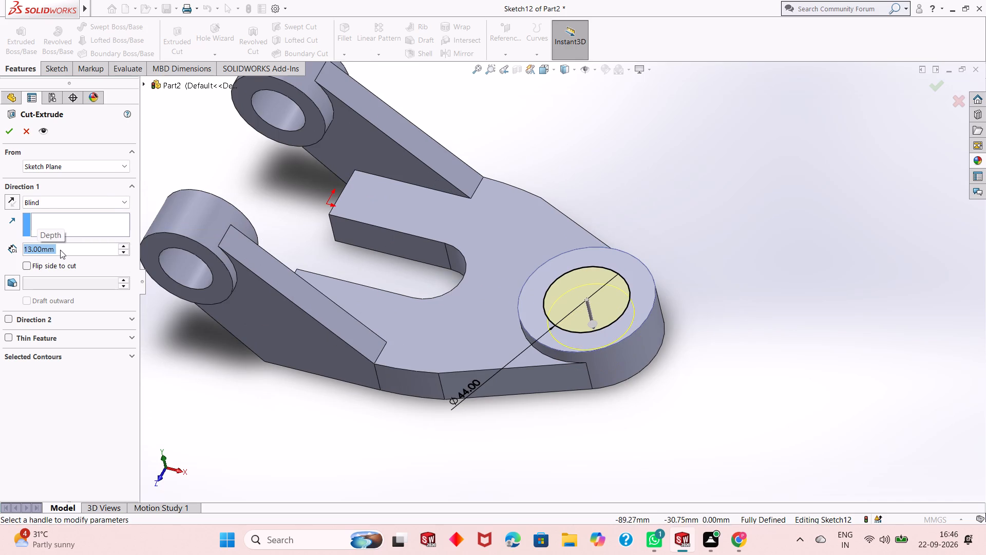
{"action": "left_click", "coordinate": [12, 133]}
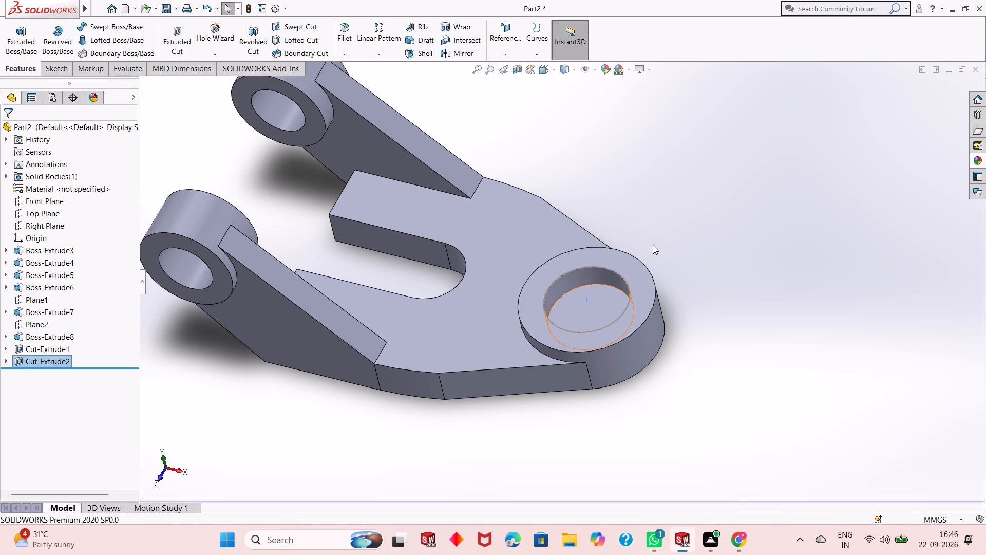
Sketch a circle about 24 mm in diameter on the floor of the nose boss recess, concentric with the recess.
{"action": "middle_click_drag", "start_coordinate": [648, 242], "coordinate": [660, 213]}
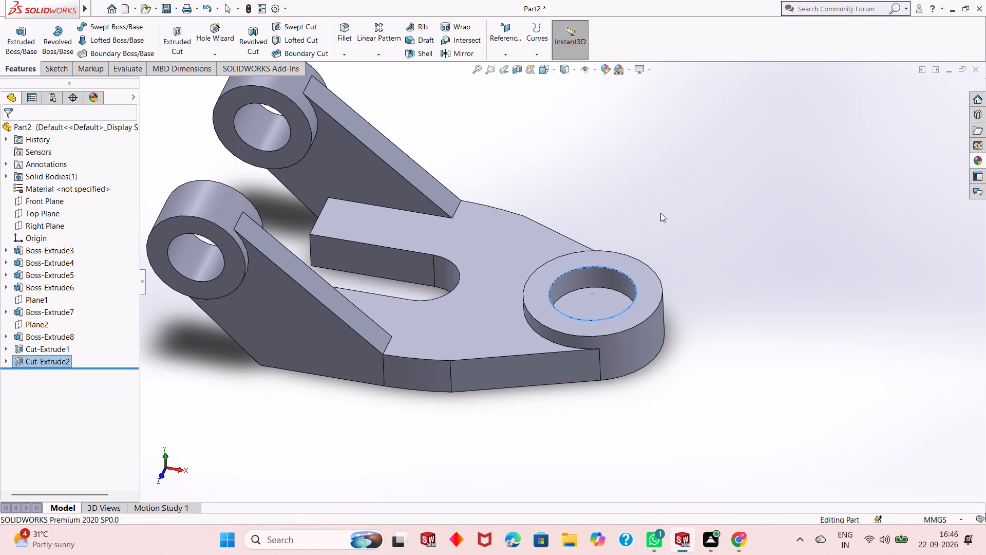
{"action": "left_click", "coordinate": [642, 236]}
{"action": "middle_click_drag", "start_coordinate": [642, 236], "coordinate": [637, 296]}
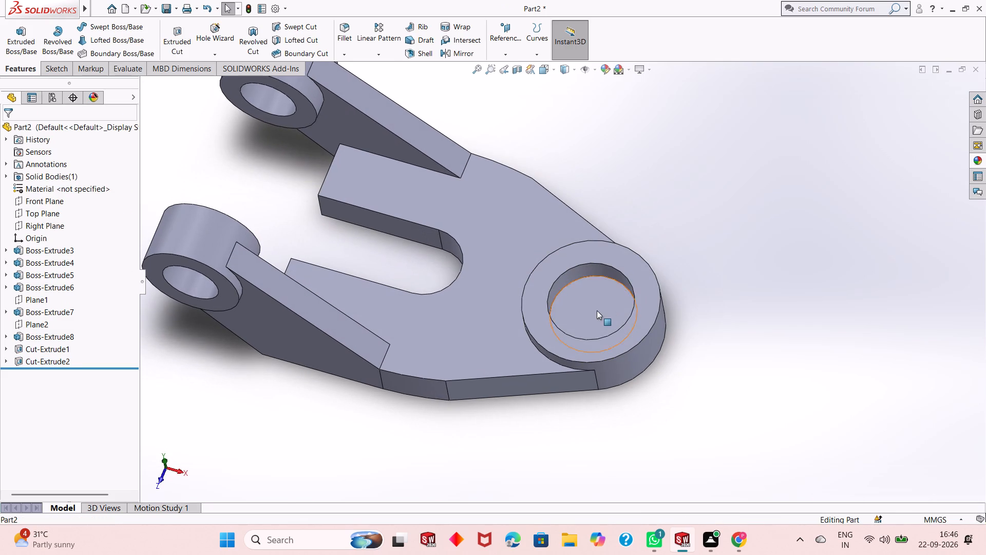
{"action": "left_click", "coordinate": [597, 310]}
{"action": "left_click", "coordinate": [647, 283]}
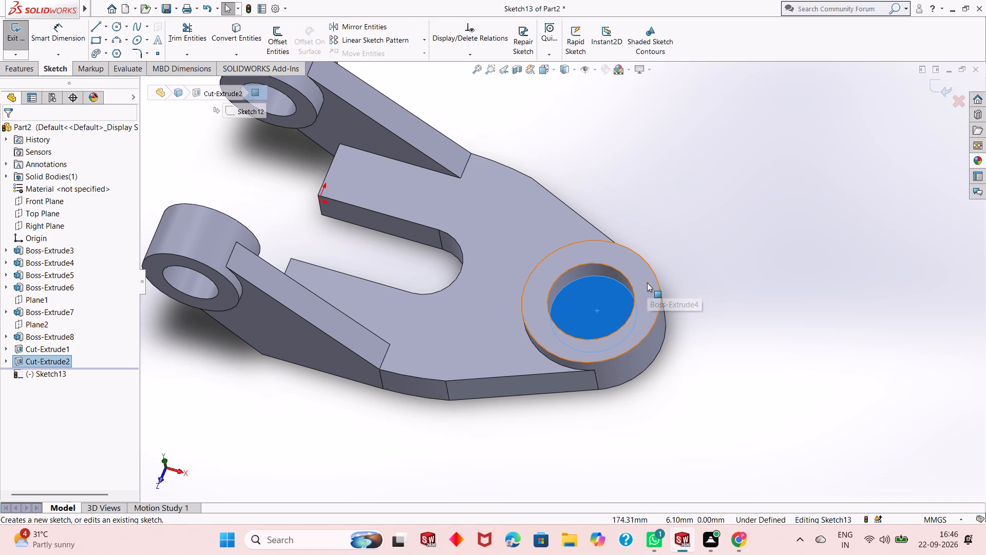
{"action": "key", "text": "ctrl+8"}
{"action": "key", "text": "Escape"}
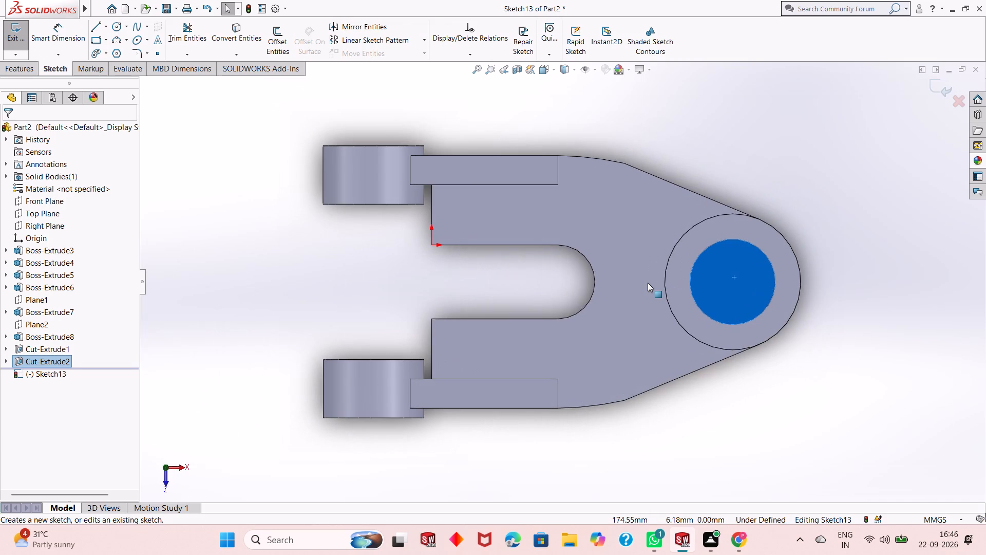
{"action": "left_click", "coordinate": [113, 31]}
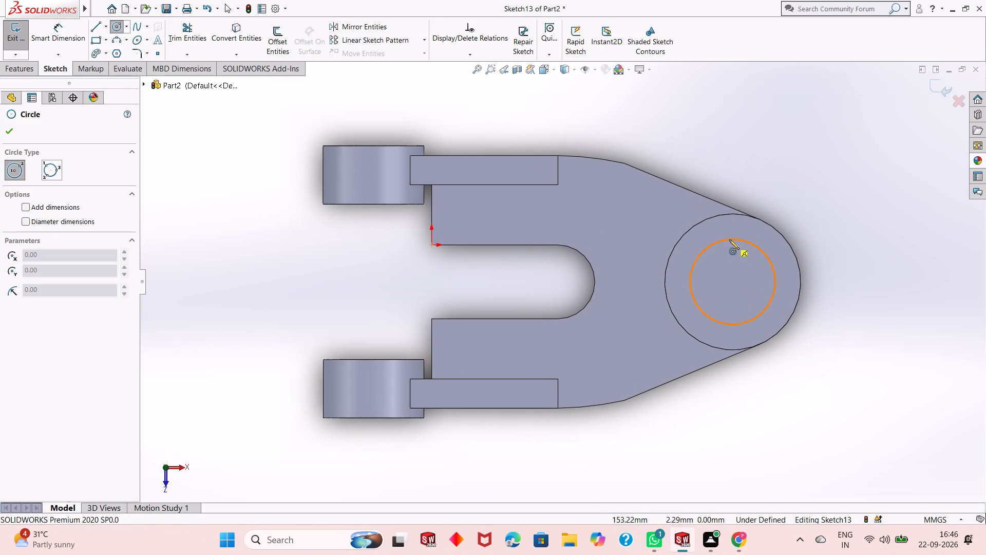
{"action": "left_click", "coordinate": [733, 282]}
{"action": "left_click", "coordinate": [748, 265]}
{"action": "right_click", "coordinate": [748, 265]}
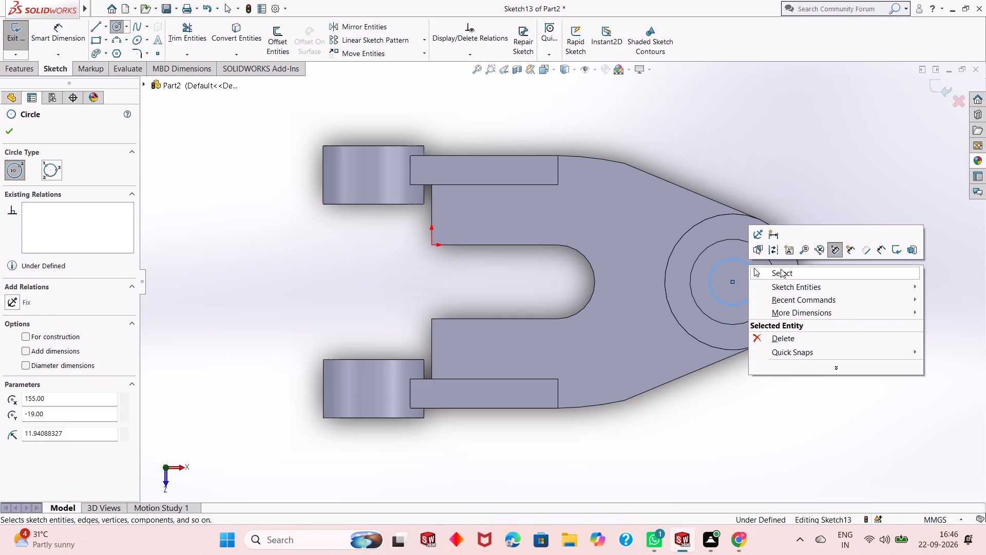
{"action": "left_click", "coordinate": [781, 269]}
Dimension the circle on the recess floor to a diameter of 22 mm.
{"action": "left_click", "coordinate": [59, 30]}
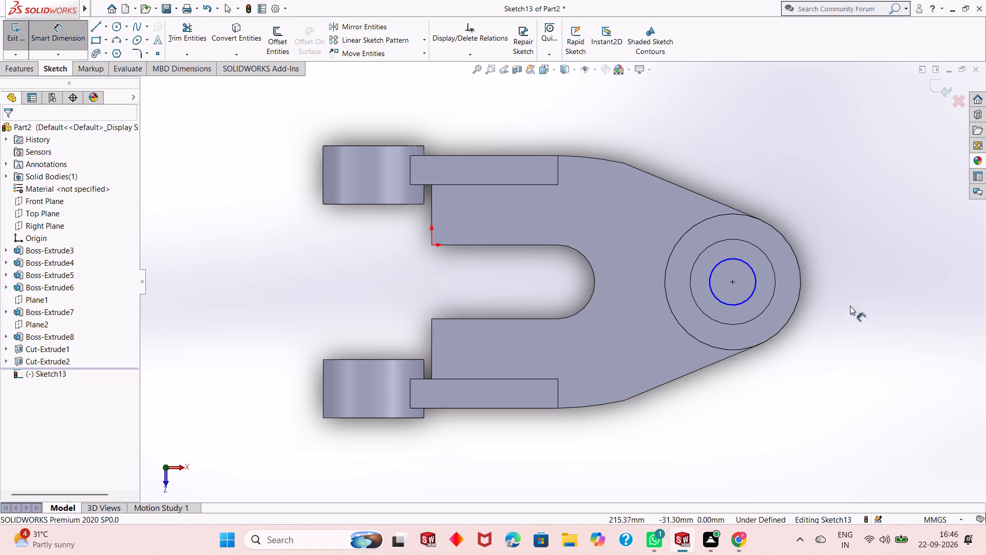
{"action": "left_click", "coordinate": [748, 268]}
{"action": "left_click", "coordinate": [824, 151]}
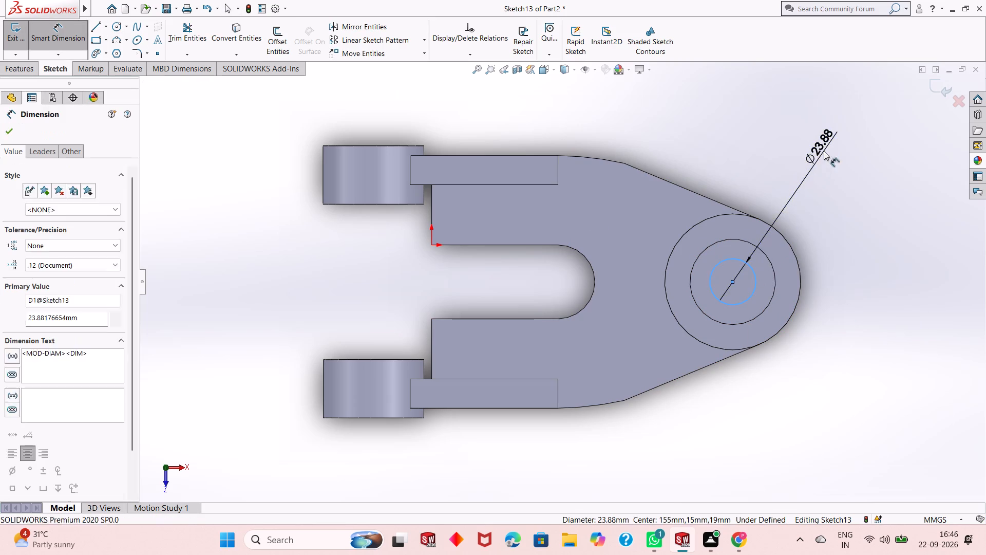
{"action": "type", "text": "22"}
{"action": "key", "text": "Return"}
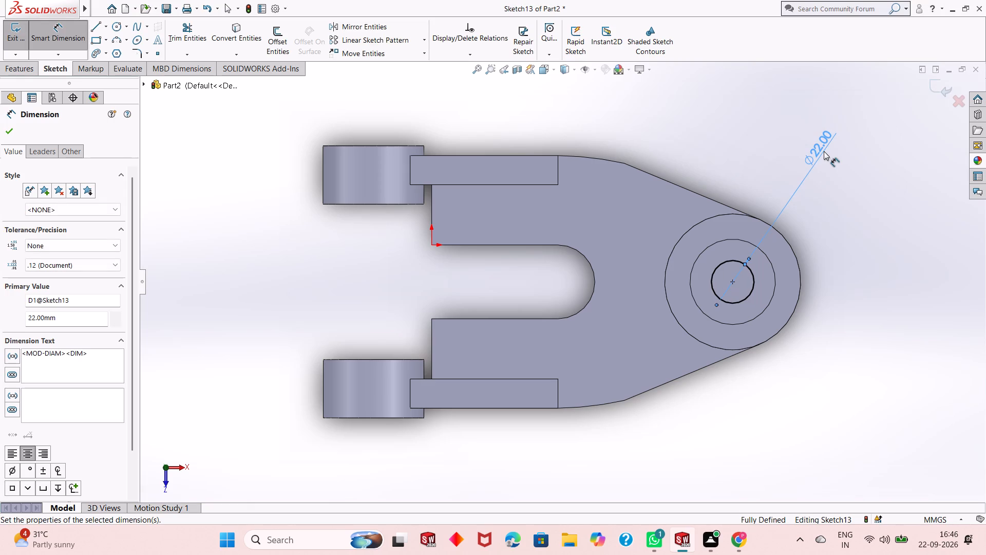
{"action": "right_click", "coordinate": [674, 134]}
{"action": "left_click", "coordinate": [710, 167]}
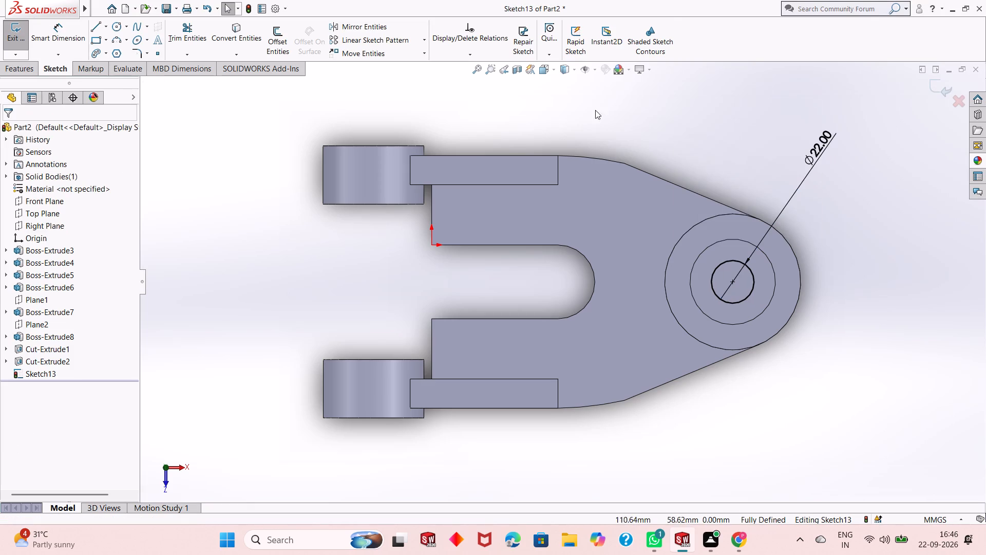
Cut the 22 mm circle Through All from the recess floor through the bottom of the plate.
{"action": "left_click", "coordinate": [13, 70]}
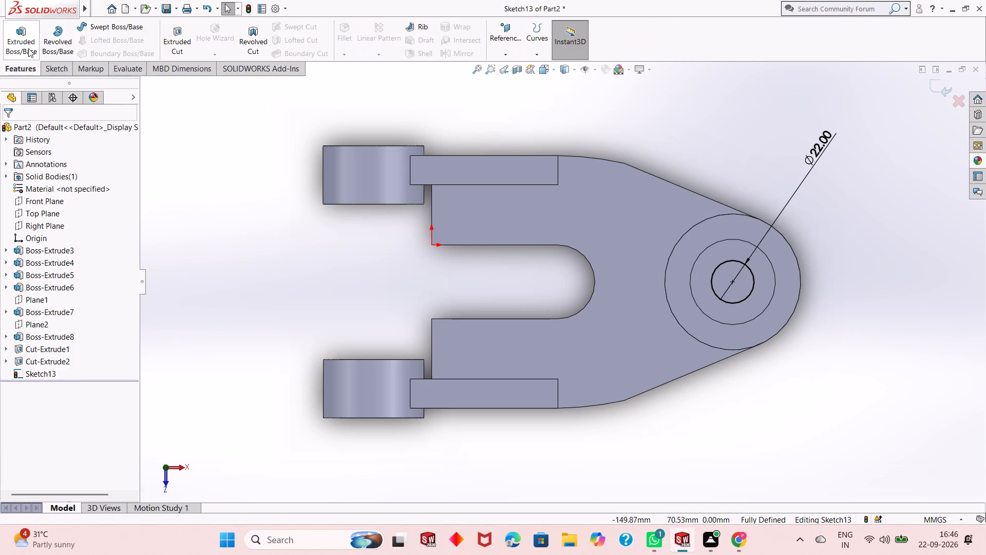
{"action": "left_click", "coordinate": [183, 45]}
{"action": "middle_click_drag", "start_coordinate": [694, 388], "coordinate": [699, 317]}
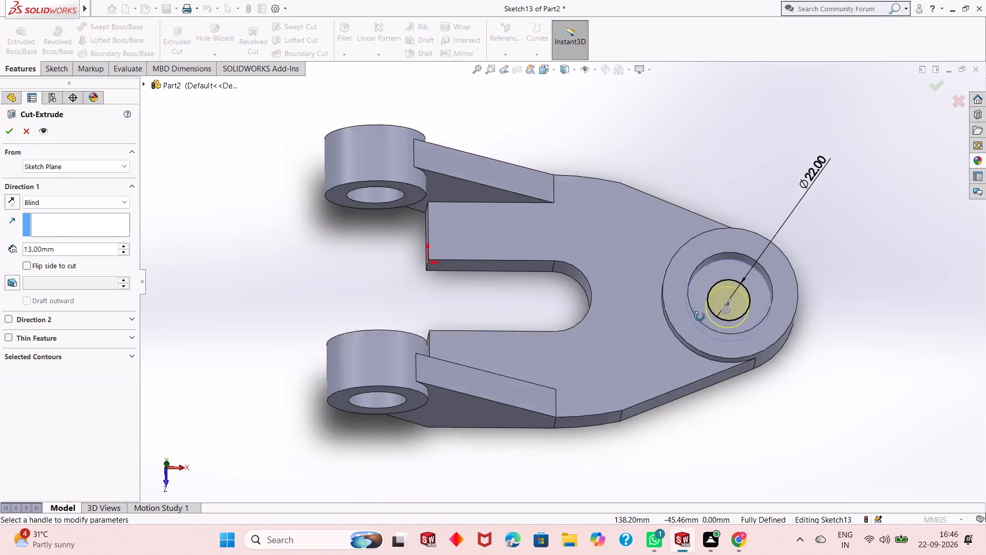
{"action": "middle_click_drag", "start_coordinate": [699, 317], "coordinate": [704, 258]}
{"action": "left_click", "coordinate": [41, 199]}
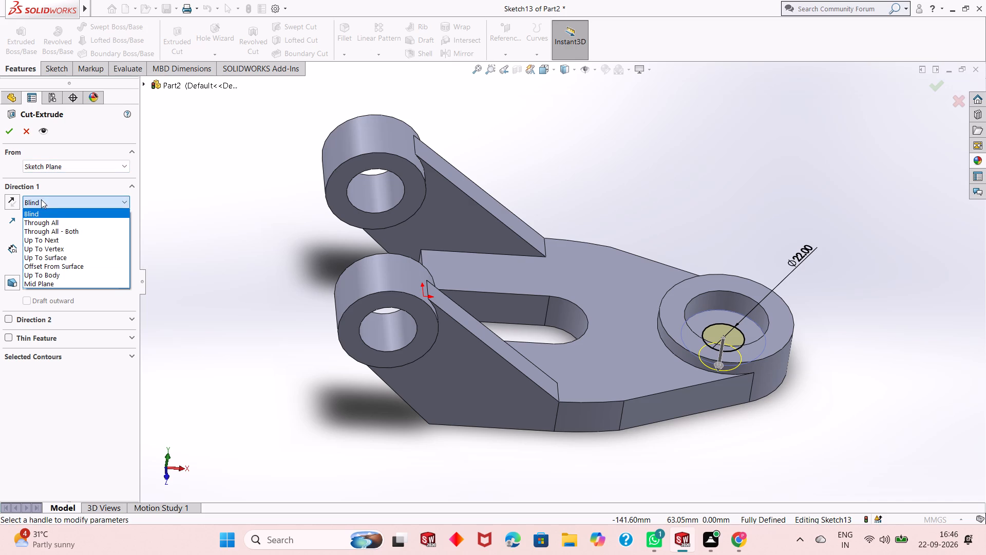
{"action": "left_click", "coordinate": [47, 218]}
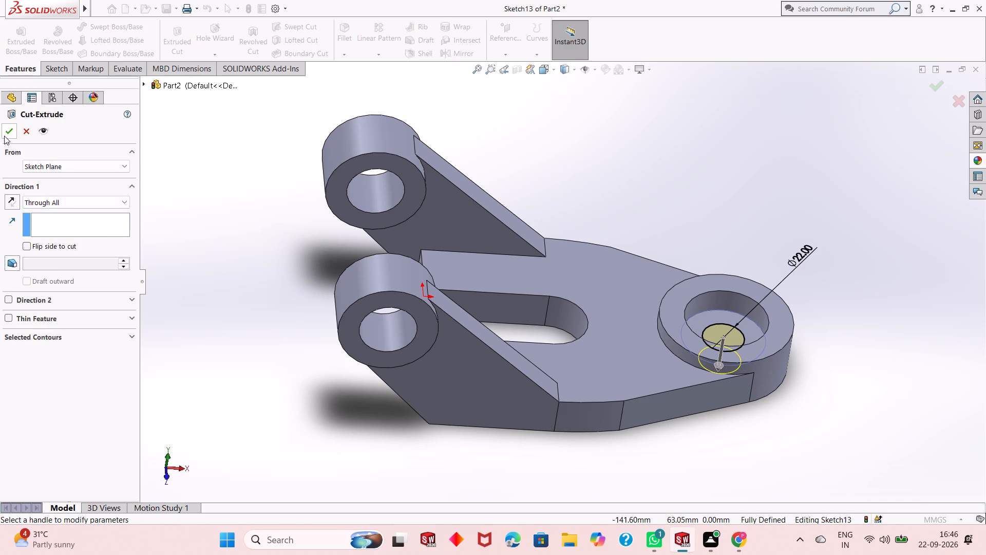
{"action": "left_click", "coordinate": [4, 135]}
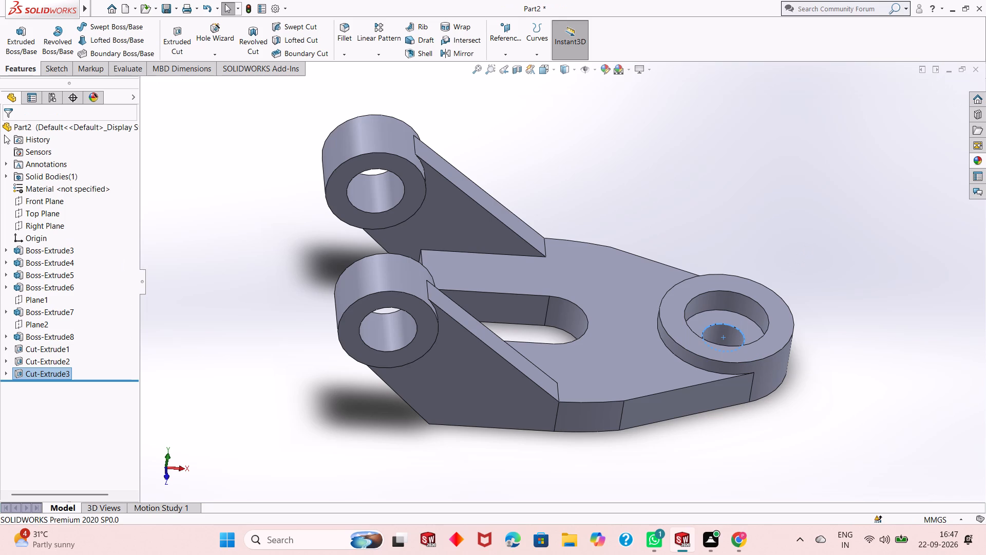
Examine the stepped nose boss hole, the slot and the inclined arms from several angles.
{"action": "left_click", "coordinate": [545, 175]}
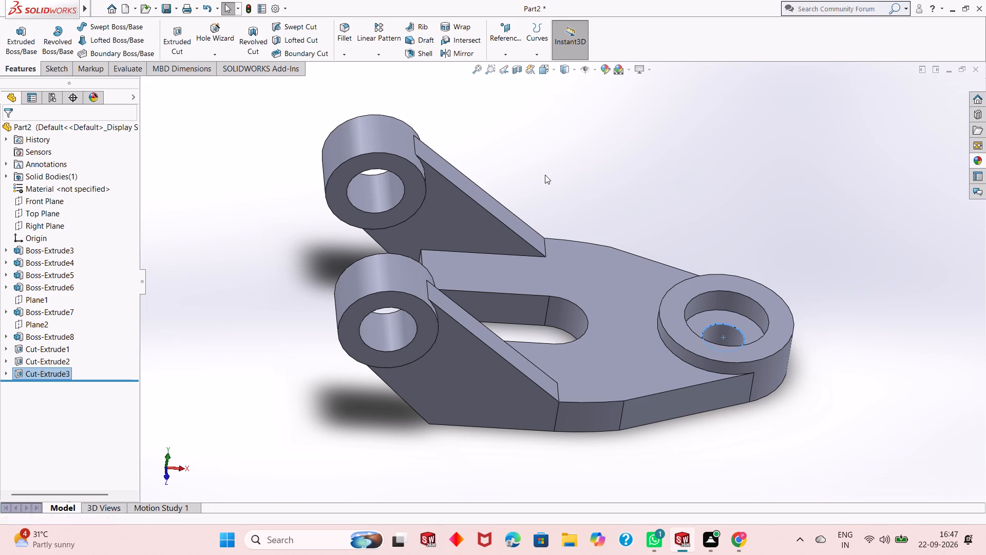
{"action": "scroll", "coordinate": [566, 303], "scroll_direction": "up", "scroll_amount": 1}
{"action": "middle_click_drag", "start_coordinate": [693, 350], "coordinate": [660, 311]}
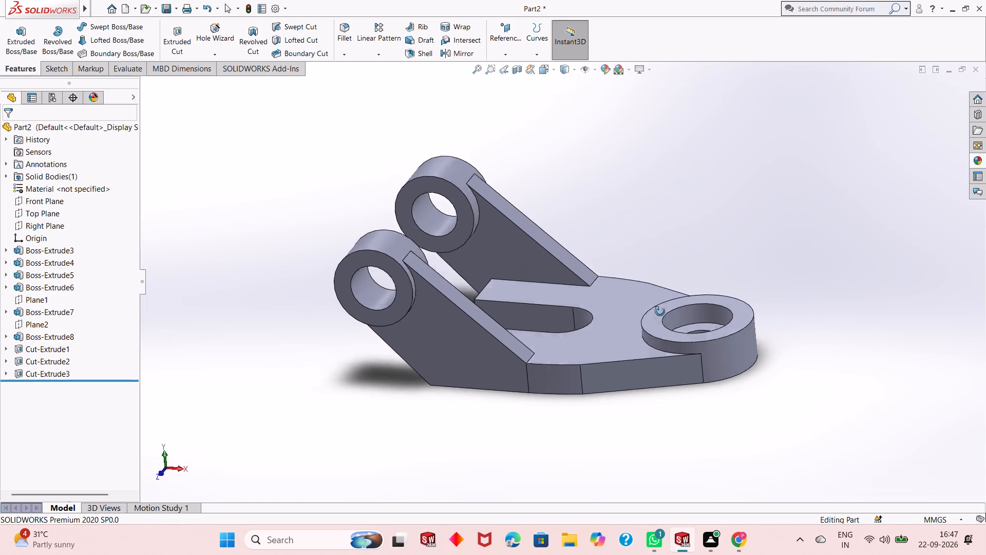
{"action": "middle_click_drag", "start_coordinate": [660, 311], "coordinate": [672, 425]}
{"action": "scroll", "coordinate": [704, 300], "scroll_direction": "down", "scroll_amount": 2}
{"action": "middle_click_drag", "start_coordinate": [770, 369], "coordinate": [753, 406]}
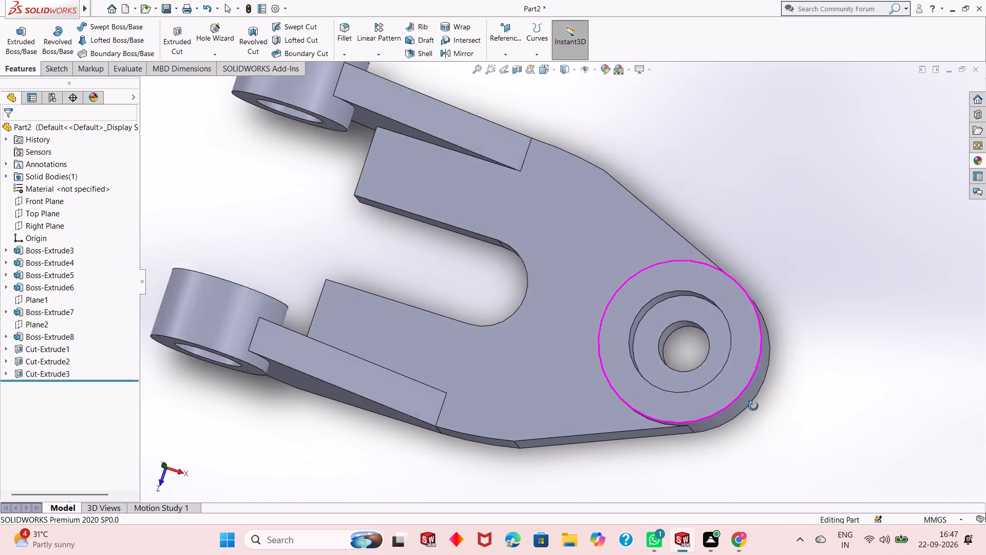
{"action": "middle_click_drag", "start_coordinate": [753, 406], "coordinate": [755, 335]}
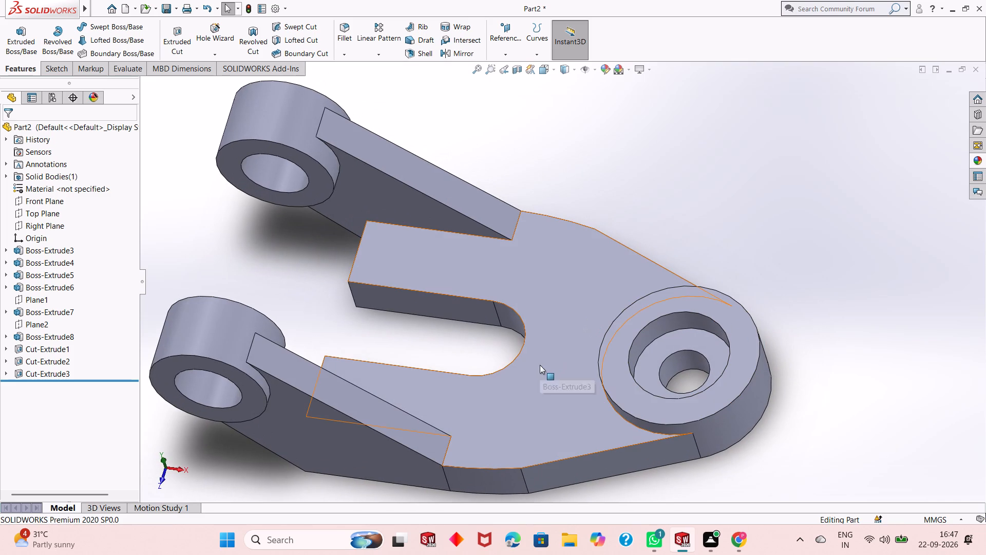
{"action": "middle_click_drag", "start_coordinate": [558, 381], "coordinate": [533, 410]}
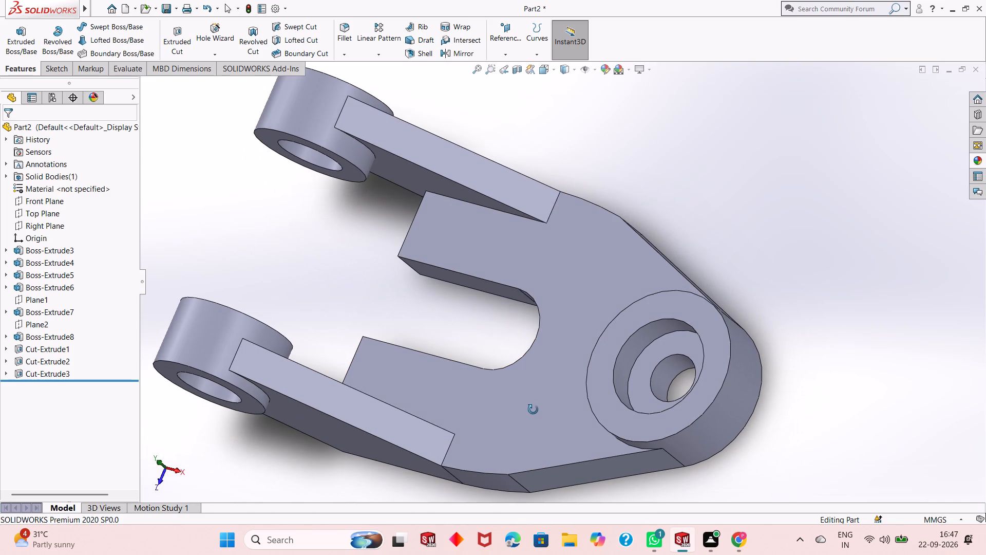
{"action": "middle_click_drag", "start_coordinate": [533, 410], "coordinate": [616, 284]}
{"action": "middle_click_drag", "start_coordinate": [510, 415], "coordinate": [514, 406]}
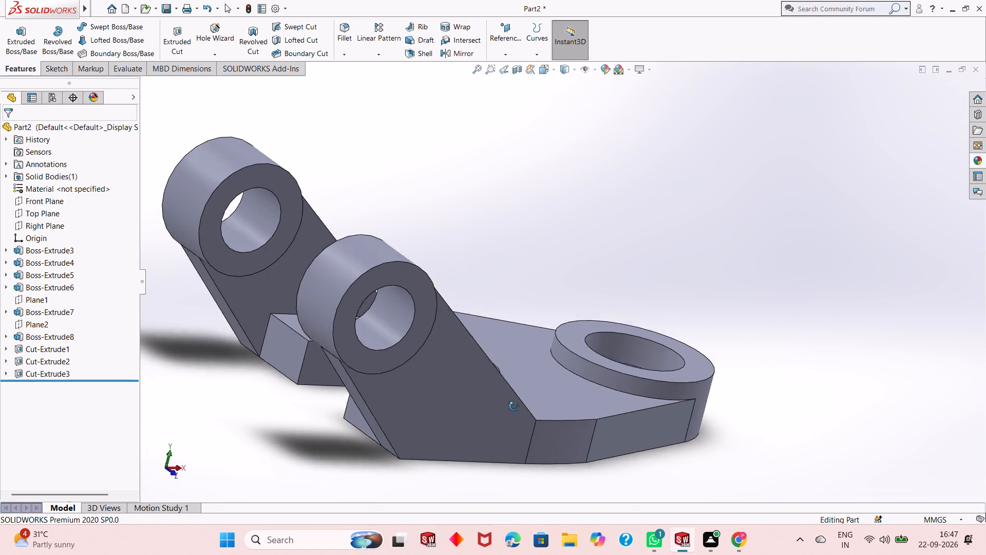
{"action": "middle_click_drag", "start_coordinate": [514, 406], "coordinate": [396, 345]}
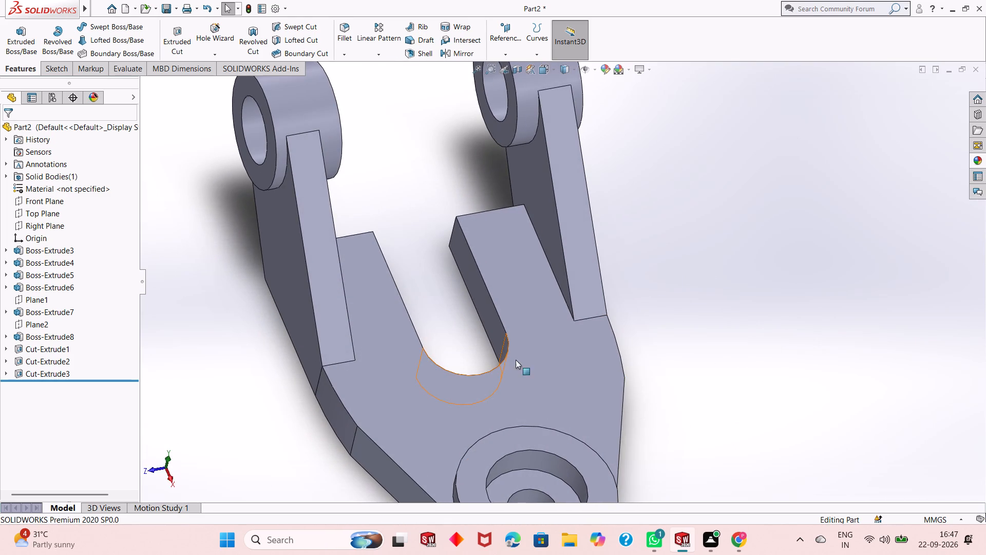
{"action": "scroll", "coordinate": [538, 373], "scroll_direction": "up", "scroll_amount": 1}
{"action": "middle_click_drag", "start_coordinate": [639, 396], "coordinate": [639, 393]}
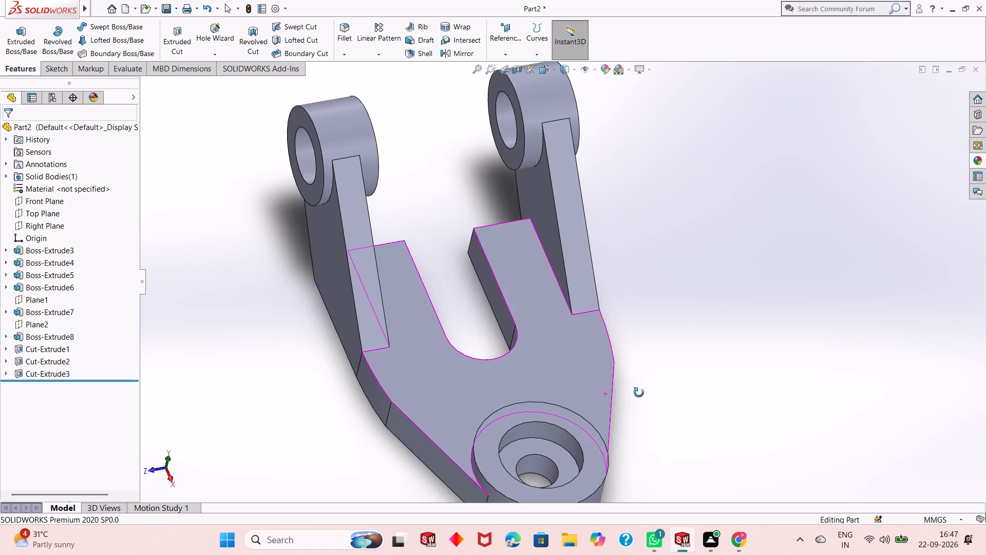
Examine the finished bracket from the side, rear, underside and above, including the arms, slot and stepped nose boss hole.
{"action": "middle_click_drag", "start_coordinate": [639, 393], "coordinate": [604, 299]}
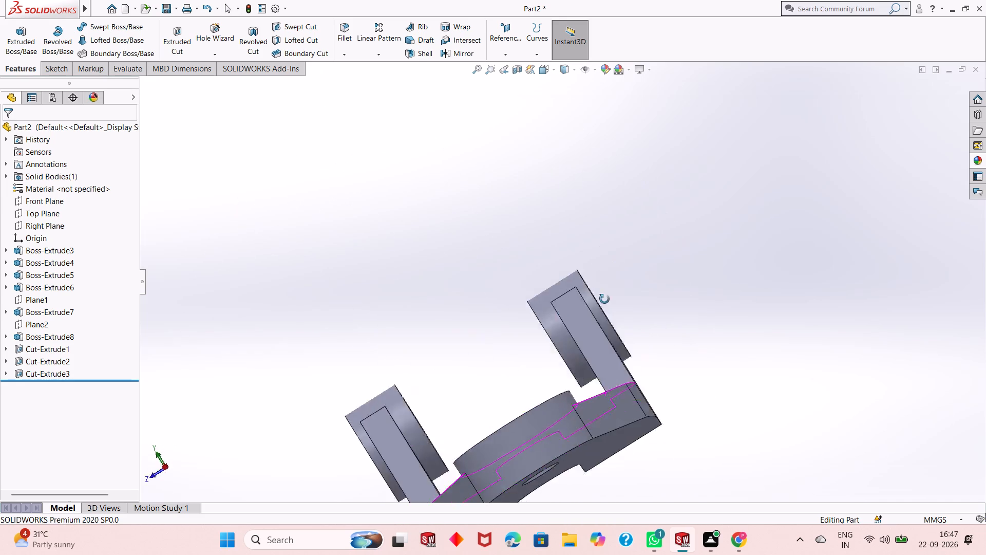
{"action": "middle_click_drag", "start_coordinate": [604, 299], "coordinate": [674, 336]}
{"action": "scroll", "coordinate": [561, 464], "scroll_direction": "up", "scroll_amount": 3}
{"action": "middle_click_drag", "start_coordinate": [560, 446], "coordinate": [587, 428]}
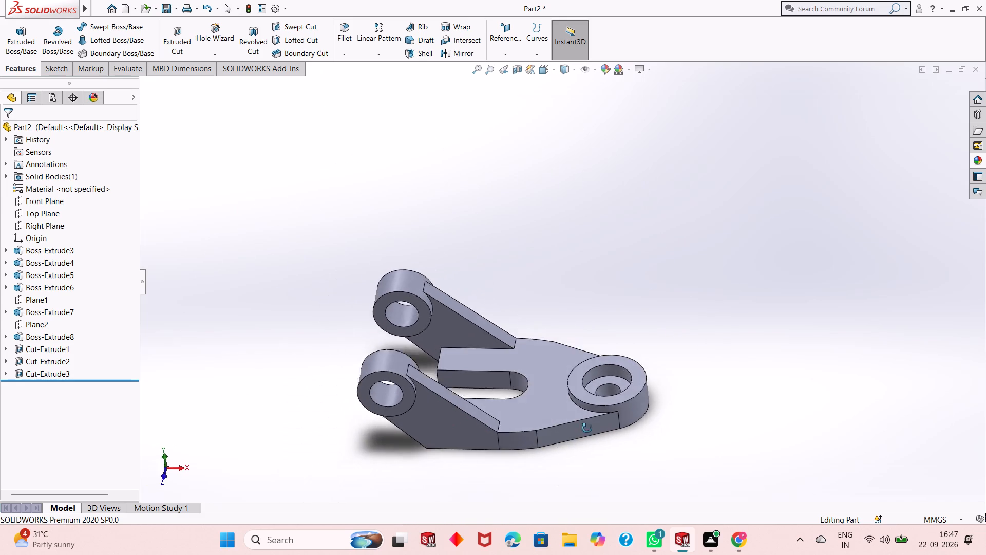
{"action": "middle_click_drag", "start_coordinate": [587, 428], "coordinate": [602, 336]}
{"action": "scroll", "coordinate": [520, 351], "scroll_direction": "down", "scroll_amount": 2}
{"action": "middle_click_drag", "start_coordinate": [522, 357], "coordinate": [509, 338]}
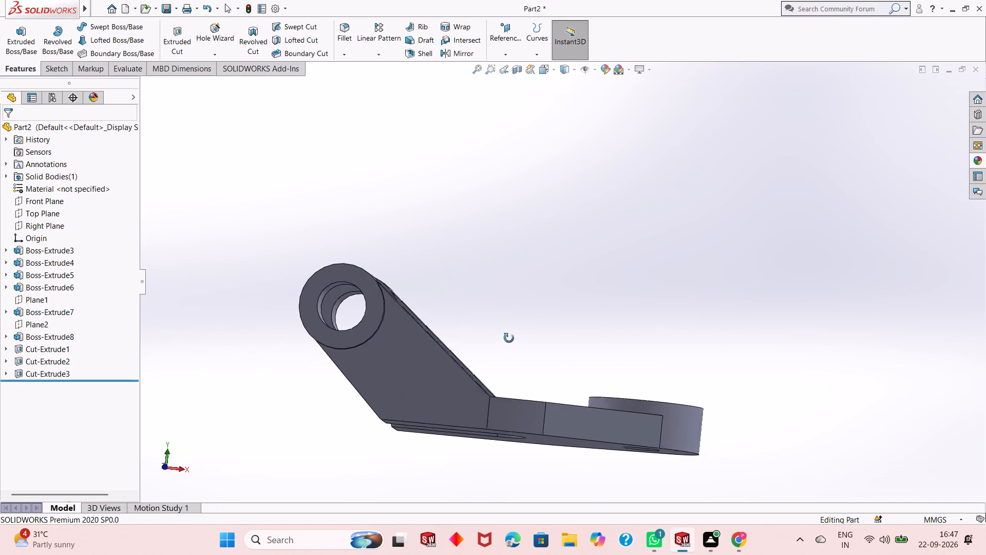
{"action": "middle_click_drag", "start_coordinate": [509, 338], "coordinate": [605, 347]}
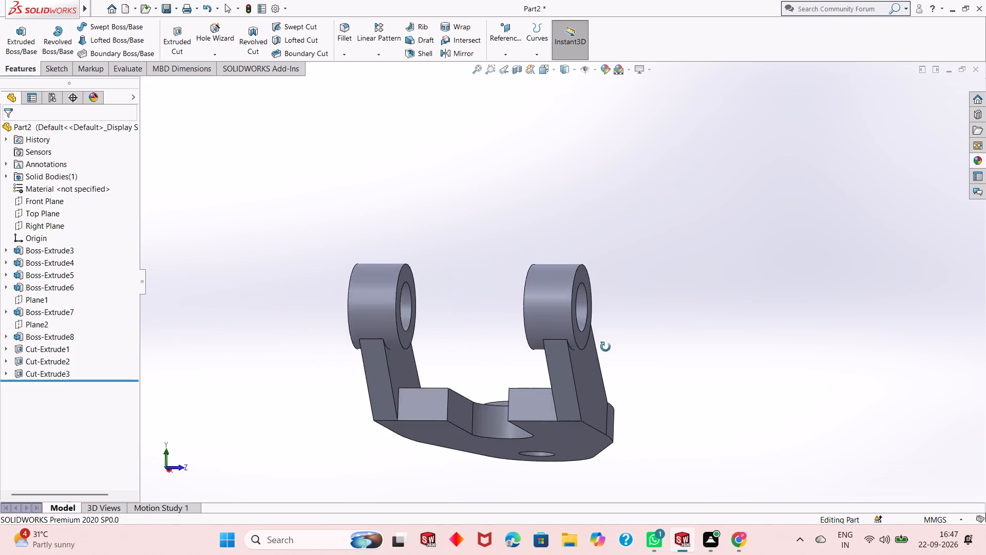
{"action": "middle_click_drag", "start_coordinate": [605, 347], "coordinate": [456, 420]}
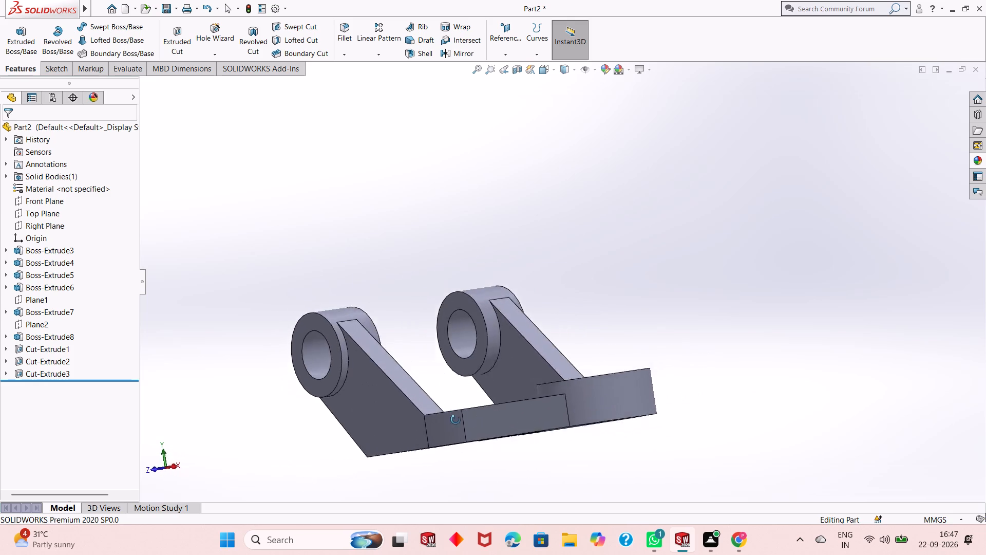
{"action": "middle_click_drag", "start_coordinate": [456, 420], "coordinate": [492, 475]}
{"action": "scroll", "coordinate": [542, 288], "scroll_direction": "up", "scroll_amount": 1}
{"action": "middle_click_drag", "start_coordinate": [544, 288], "coordinate": [542, 370]}
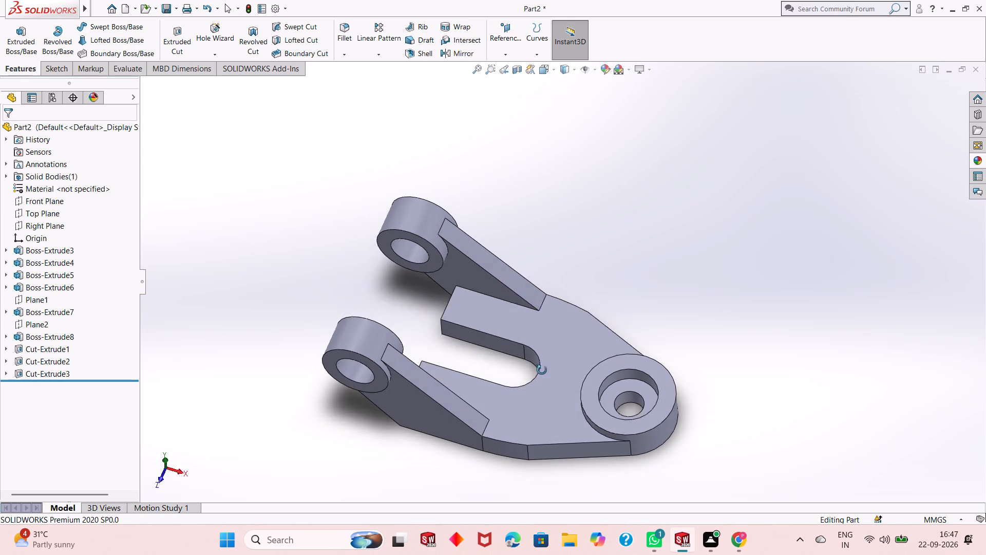
{"action": "middle_click_drag", "start_coordinate": [542, 370], "coordinate": [539, 381]}
{"action": "scroll", "coordinate": [554, 246], "scroll_direction": "down", "scroll_amount": 2}
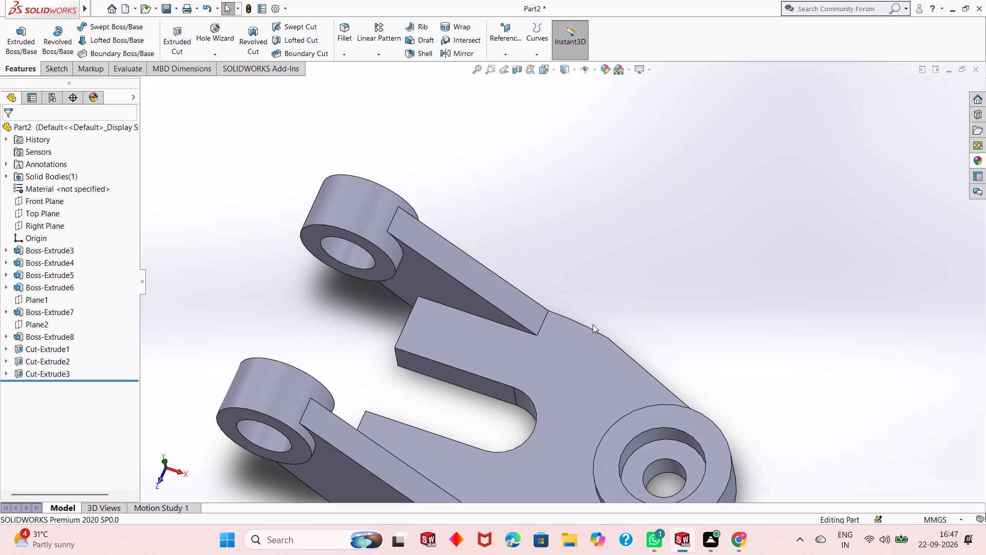
{"action": "scroll", "coordinate": [520, 388], "scroll_direction": "up", "scroll_amount": 2}
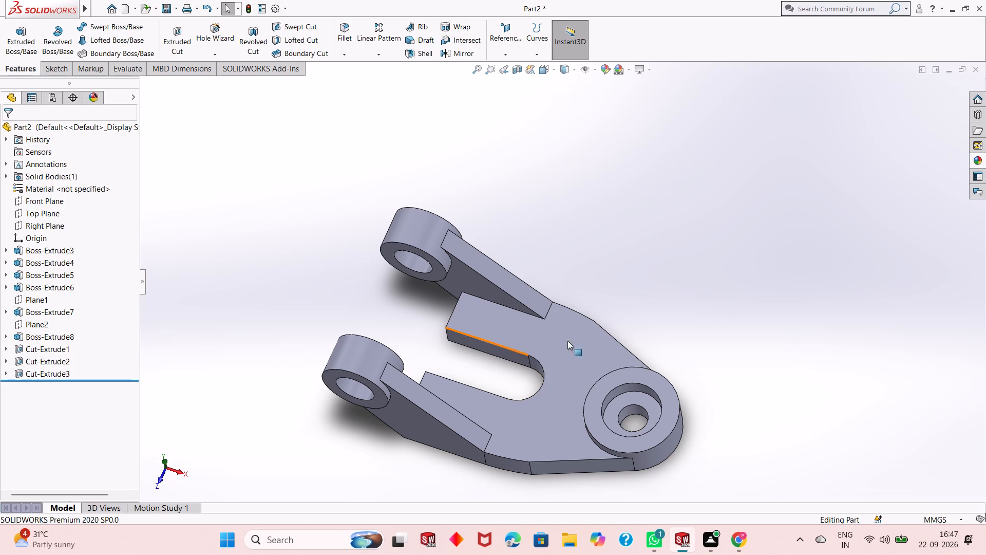
{"action": "middle_click_drag", "start_coordinate": [553, 398], "coordinate": [559, 344]}
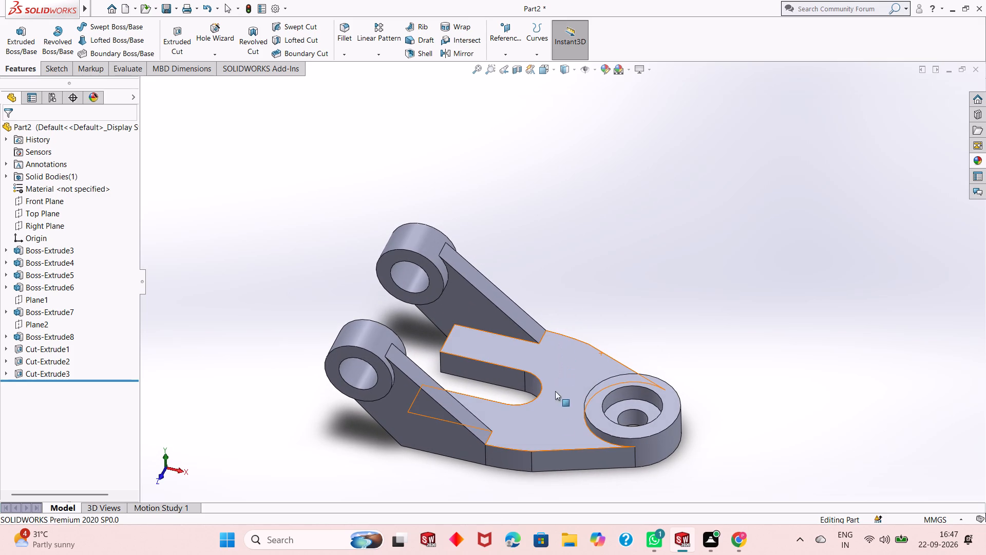
{"action": "scroll", "coordinate": [542, 432], "scroll_direction": "up", "scroll_amount": 2}
{"action": "middle_click_drag", "start_coordinate": [549, 434], "coordinate": [553, 412]}
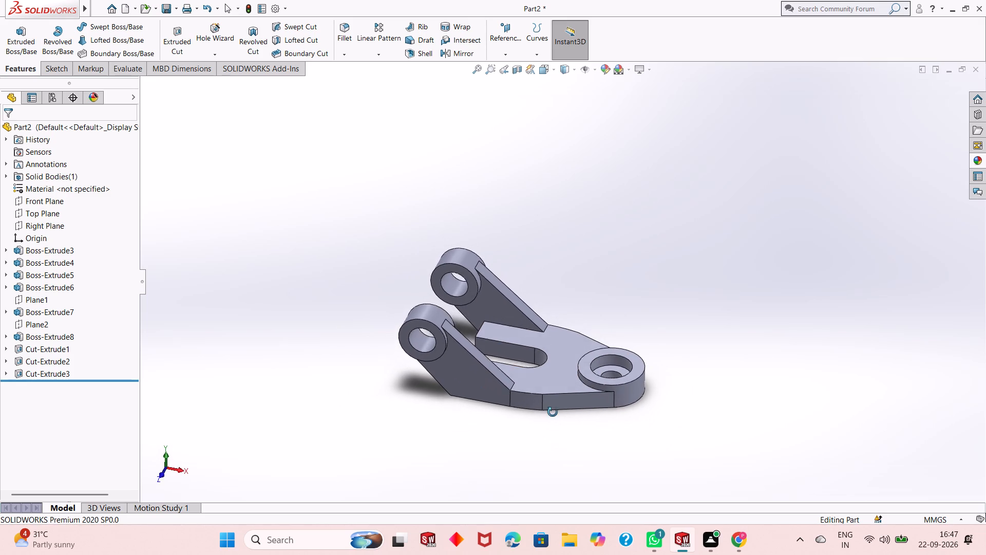
{"action": "middle_click_drag", "start_coordinate": [553, 412], "coordinate": [554, 401]}
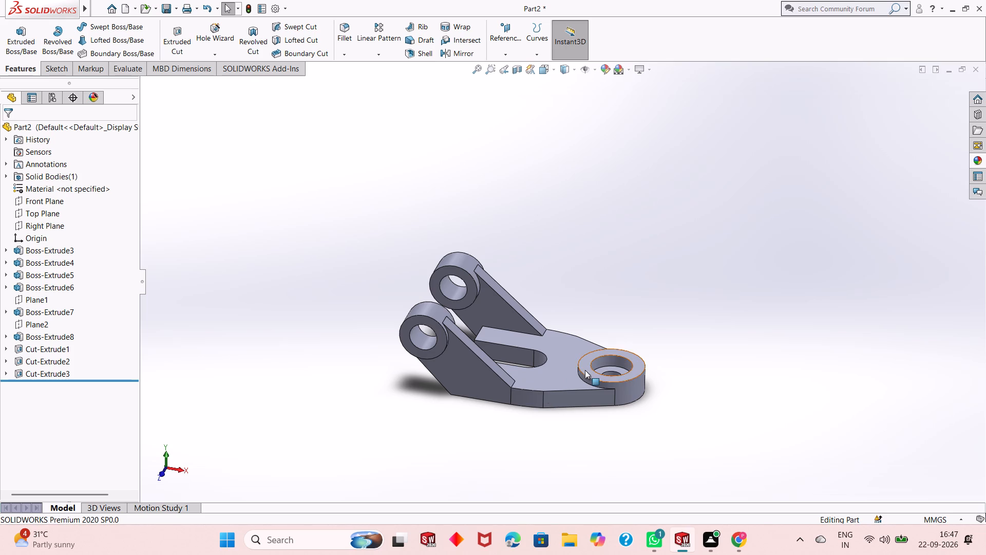
{"action": "scroll", "coordinate": [543, 344], "scroll_direction": "down", "scroll_amount": 2}
{"action": "middle_click_drag", "start_coordinate": [574, 379], "coordinate": [568, 355]}
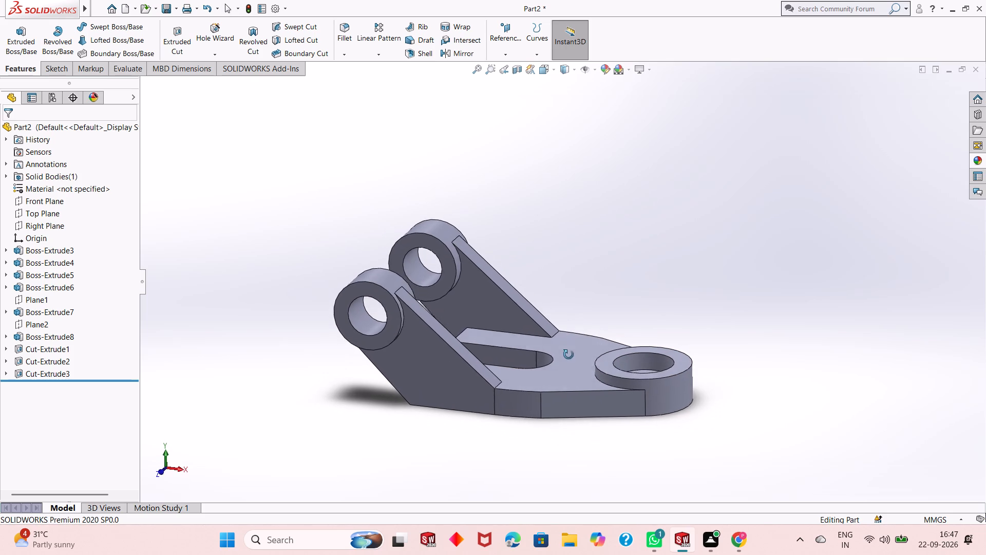
{"action": "middle_click_drag", "start_coordinate": [568, 355], "coordinate": [567, 358]}
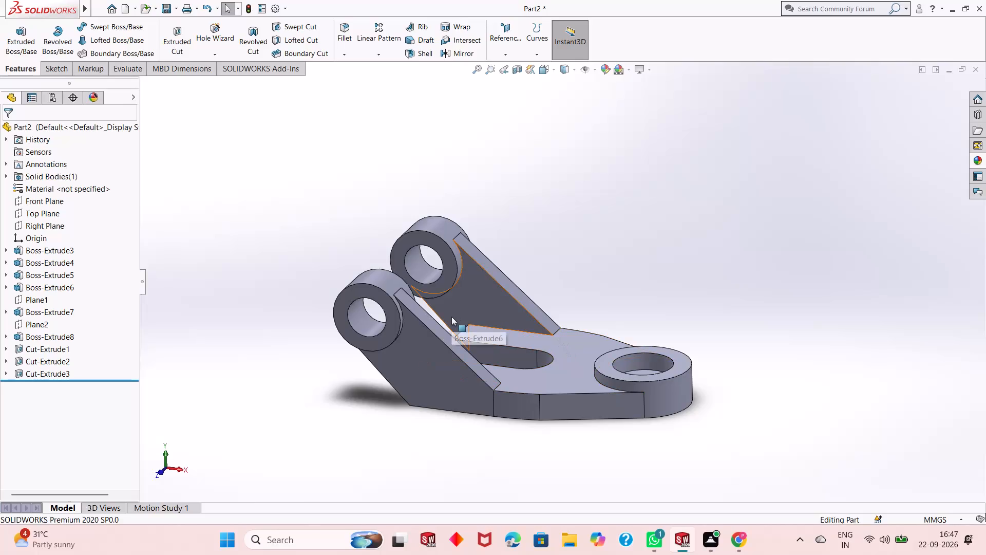
{"action": "scroll", "coordinate": [585, 340], "scroll_direction": "down", "scroll_amount": 1}
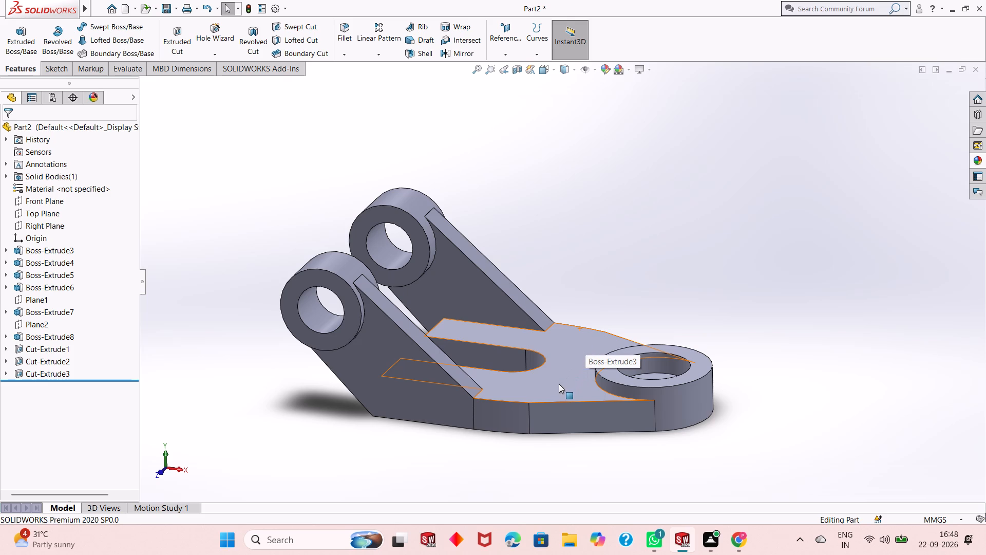
{"action": "scroll", "coordinate": [559, 384], "scroll_direction": "down", "scroll_amount": 2}
{"action": "scroll", "coordinate": [559, 384], "scroll_direction": "up", "scroll_amount": 4}
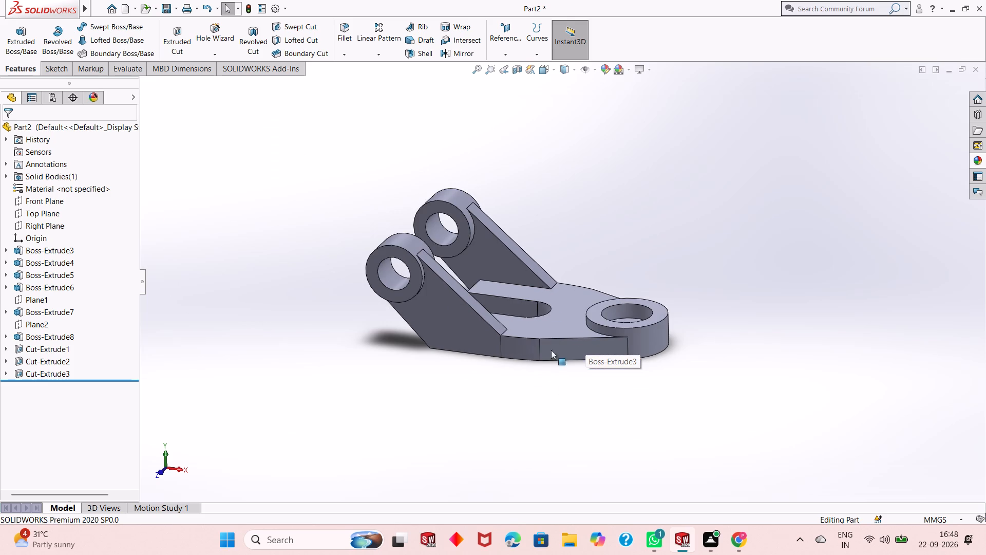
{"action": "scroll", "coordinate": [540, 297], "scroll_direction": "down", "scroll_amount": 1}
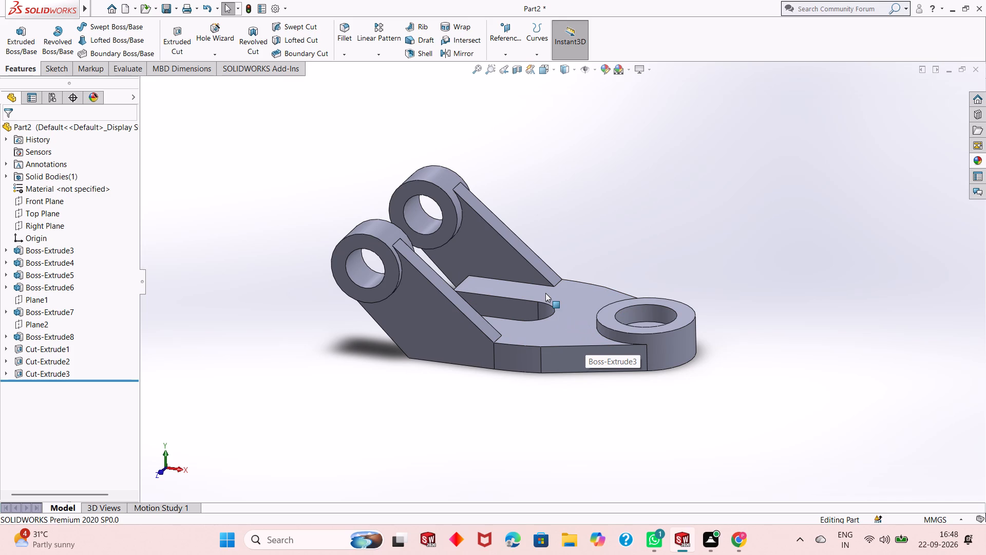
{"action": "middle_click_drag", "start_coordinate": [545, 292], "coordinate": [520, 296]}
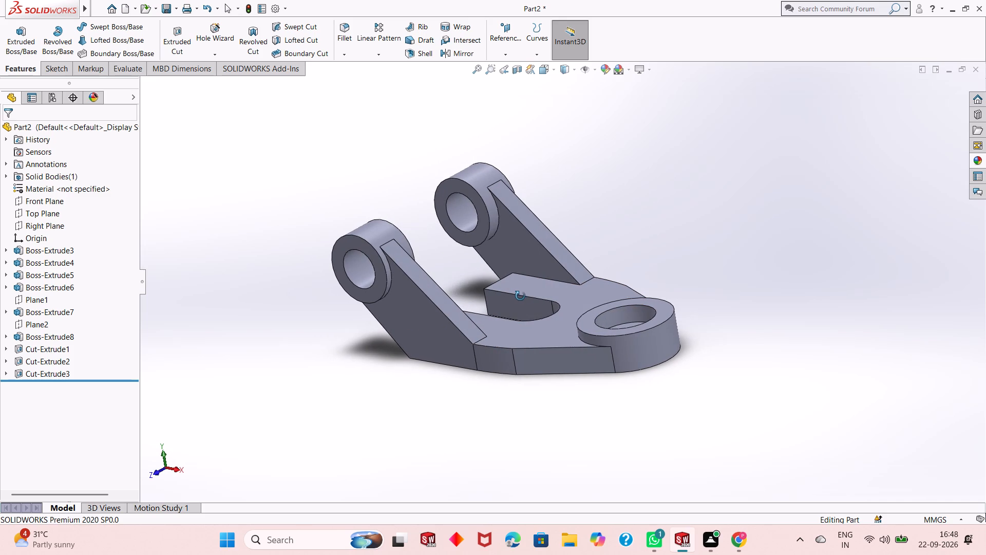
{"action": "middle_click_drag", "start_coordinate": [520, 296], "coordinate": [517, 297]}
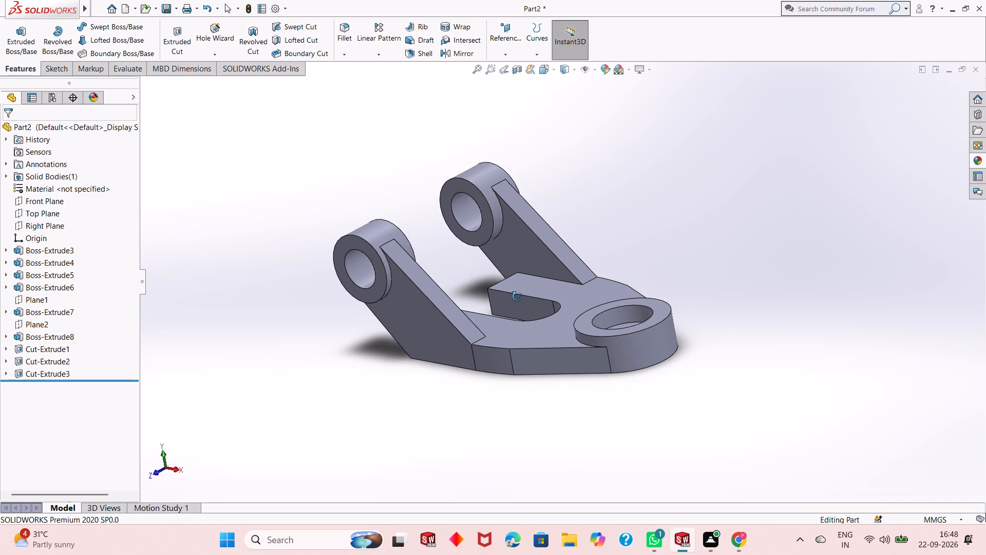
{"action": "middle_click_drag", "start_coordinate": [517, 297], "coordinate": [665, 267]}
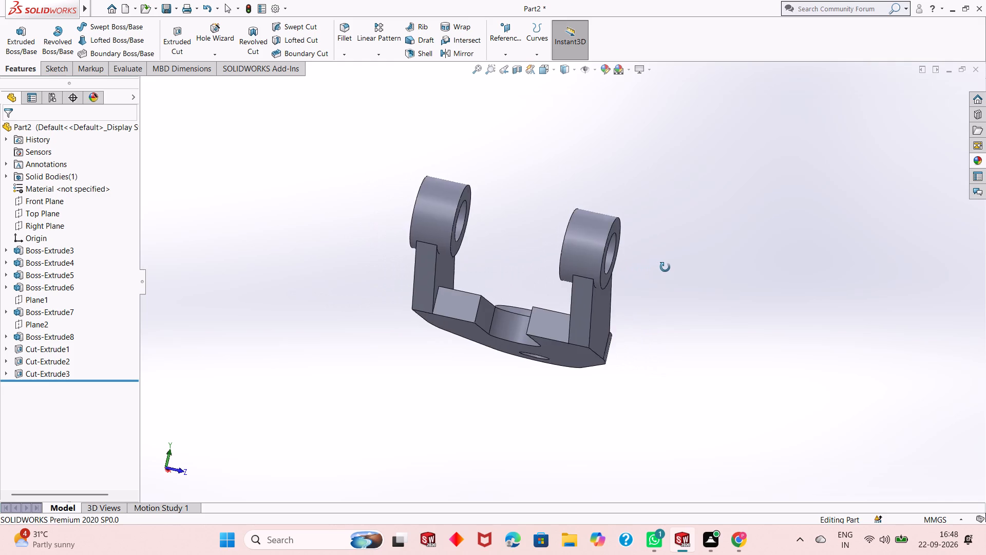
{"action": "middle_click_drag", "start_coordinate": [665, 267], "coordinate": [538, 247]}
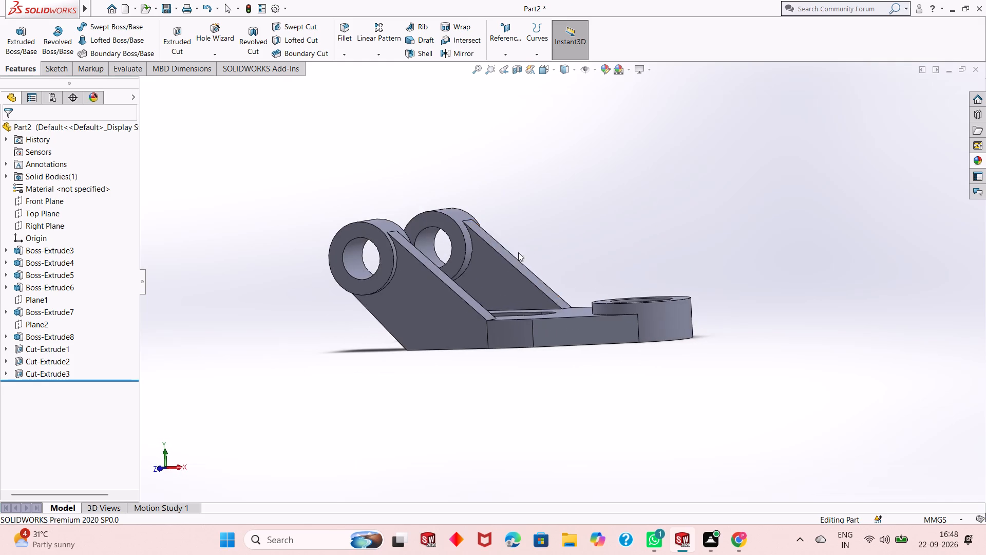
{"action": "middle_click_drag", "start_coordinate": [513, 352], "coordinate": [517, 365]}
{"action": "scroll", "coordinate": [580, 330], "scroll_direction": "down", "scroll_amount": 1}
{"action": "middle_click_drag", "start_coordinate": [657, 271], "coordinate": [645, 399]}
{"action": "scroll", "coordinate": [524, 301], "scroll_direction": "up", "scroll_amount": 1}
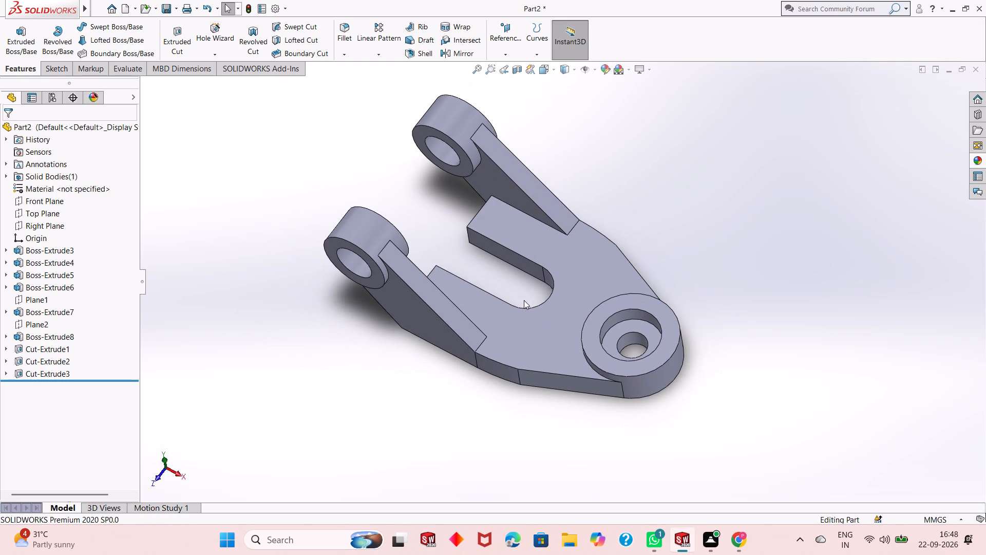
Change the appearance colour of the whole part to white from the standard swatches.
{"action": "left_click", "coordinate": [602, 71]}
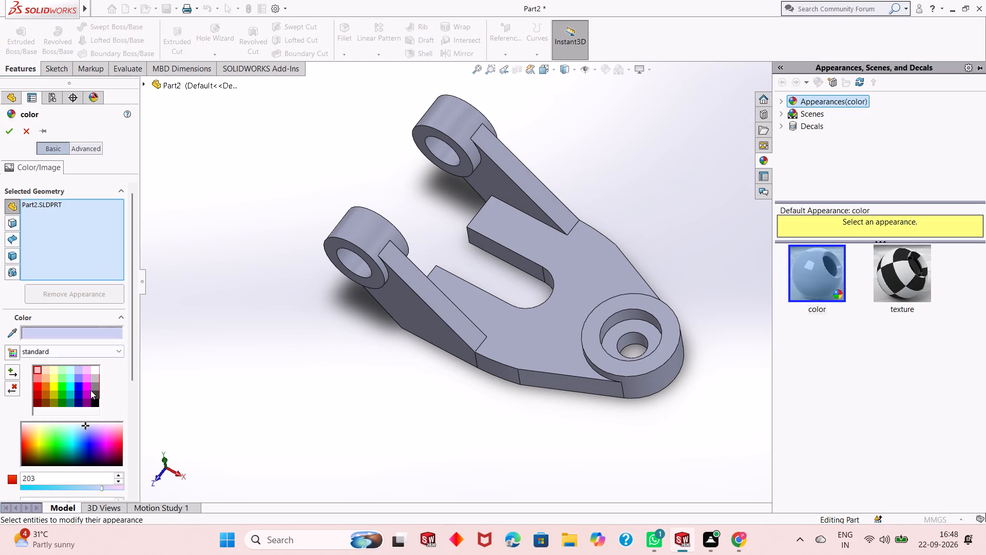
{"action": "left_click", "coordinate": [93, 379]}
{"action": "left_click", "coordinate": [91, 387]}
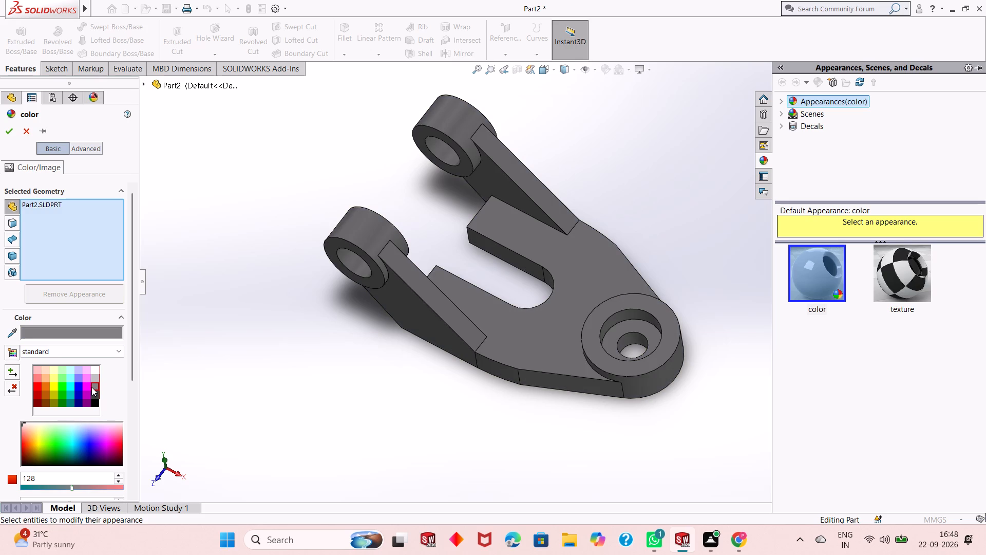
{"action": "left_click", "coordinate": [94, 366]}
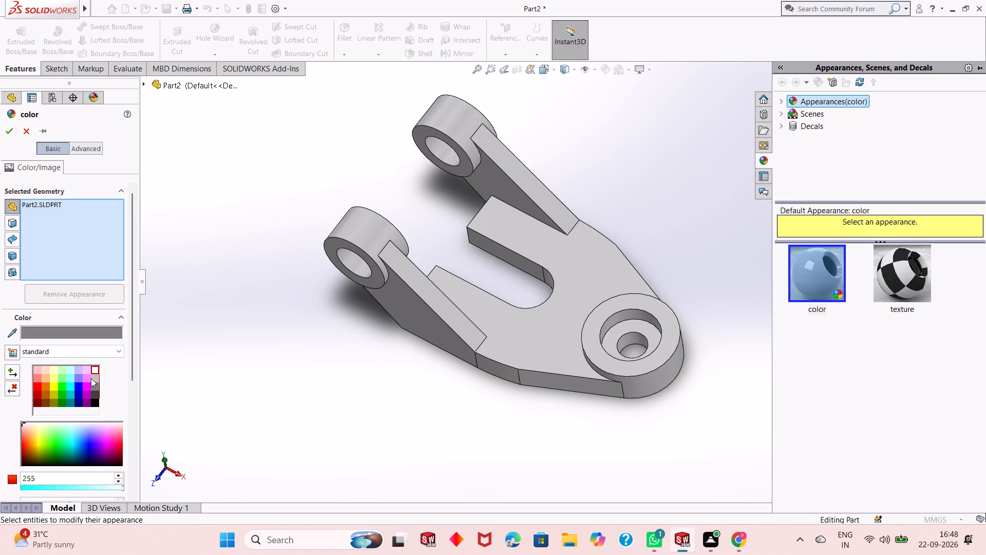
{"action": "left_click", "coordinate": [8, 127]}
{"action": "left_click", "coordinate": [604, 188]}
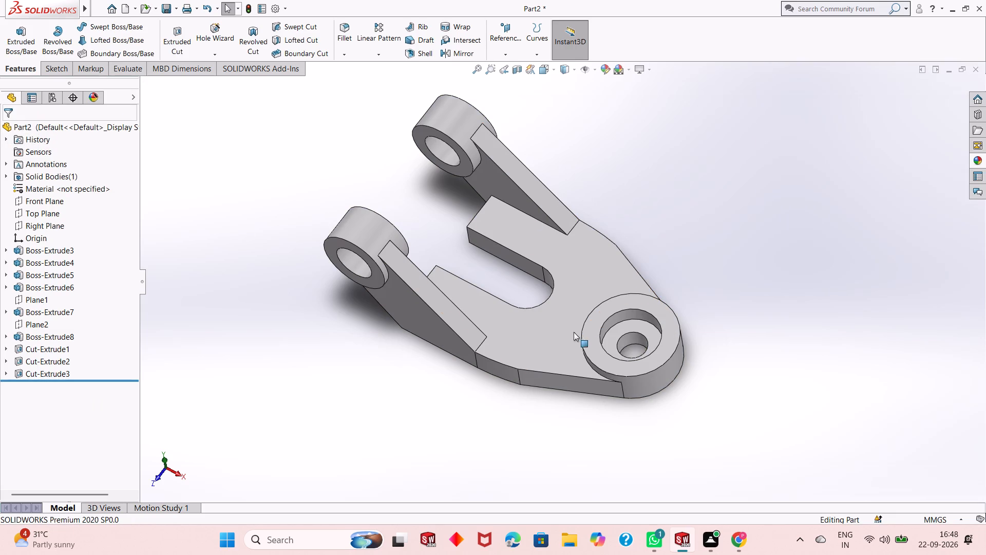
Orient the finished bracket to the standard isometric view.
{"action": "middle_click_drag", "start_coordinate": [521, 334], "coordinate": [536, 274]}
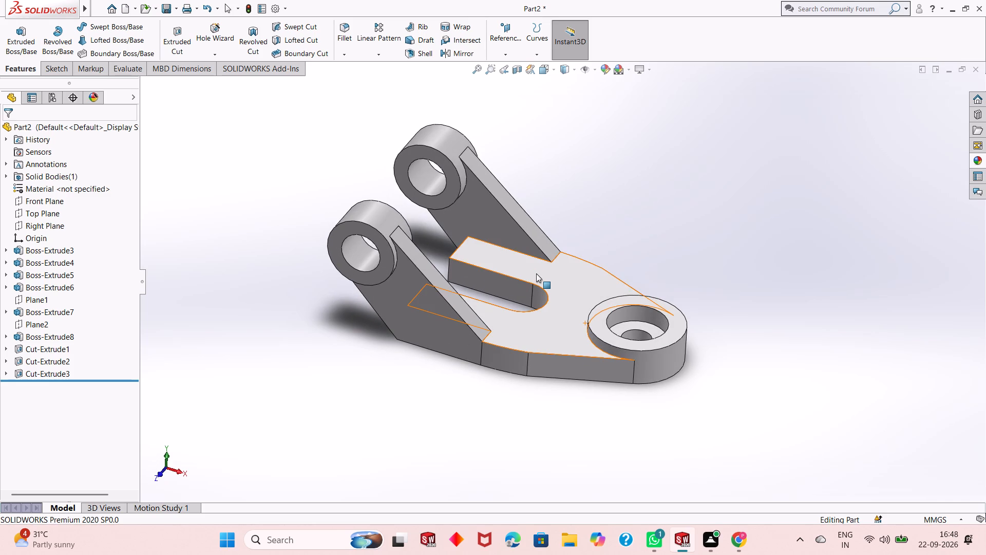
{"action": "key", "text": "ctrl+7"}
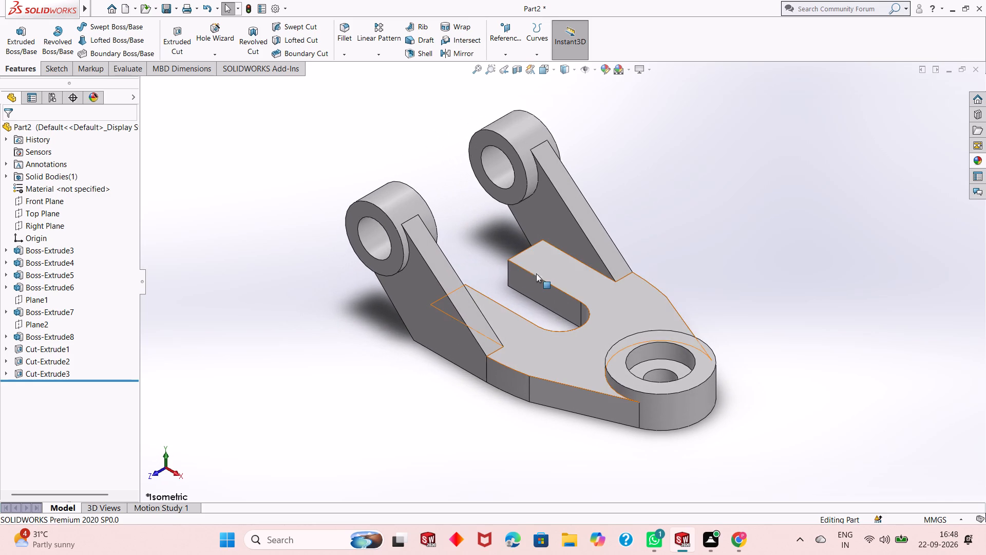
{"action": "key", "text": "Escape"}
{"action": "scroll", "coordinate": [596, 316], "scroll_direction": "up", "scroll_amount": 1}
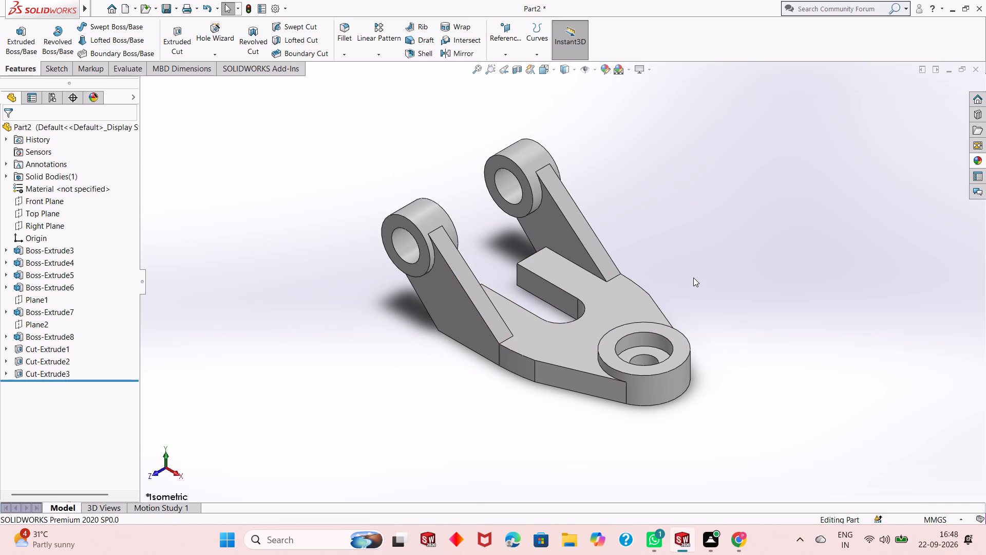
{"action": "scroll", "coordinate": [597, 302], "scroll_direction": "down", "scroll_amount": 1}
{"action": "scroll", "coordinate": [597, 302], "scroll_direction": "up", "scroll_amount": 1}
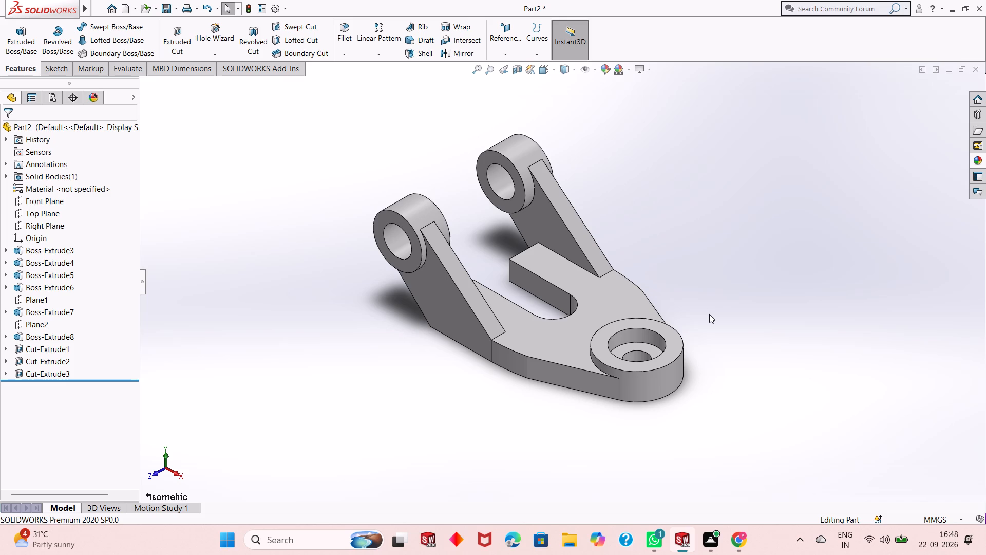
Save the part as "Gate hinge bracket" in SOLIDWORKS Part format in the Downloads folder.
{"action": "key", "text": "ctrl+s"}
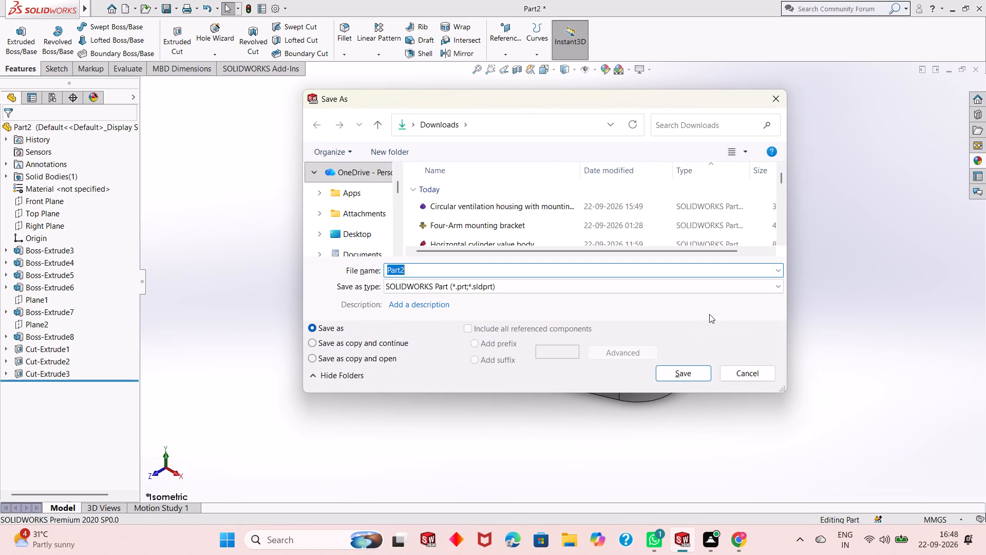
{"action": "type", "text": "Gate"}
{"action": "key", "text": "space"}
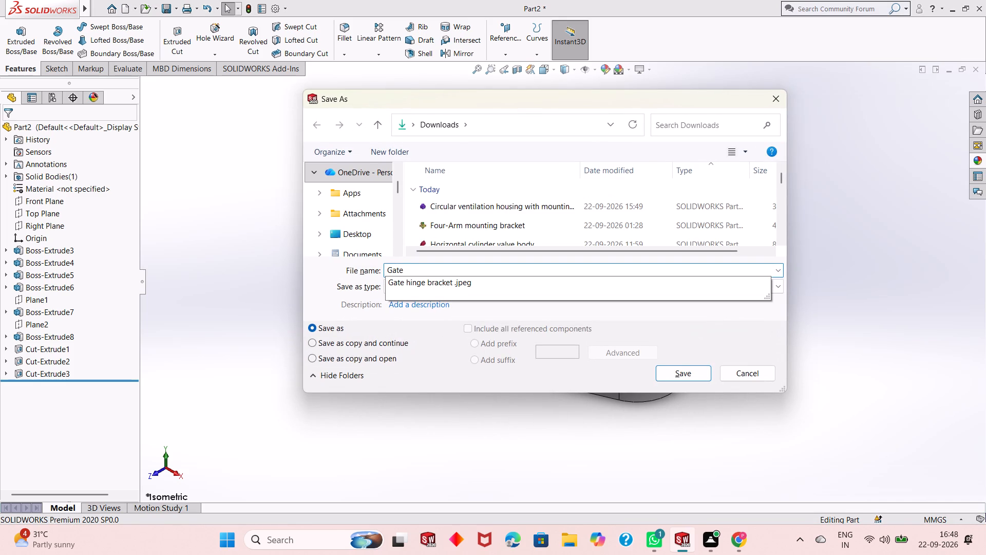
{"action": "type", "text": "hinge"}
{"action": "key", "text": "space"}
{"action": "type", "text": "bracket"}
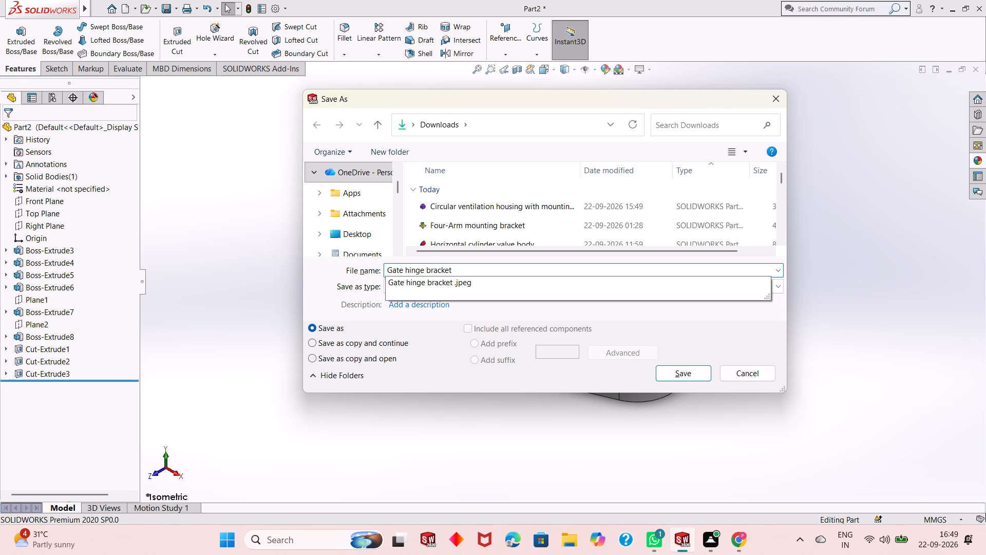
{"action": "left_click", "coordinate": [684, 376]}
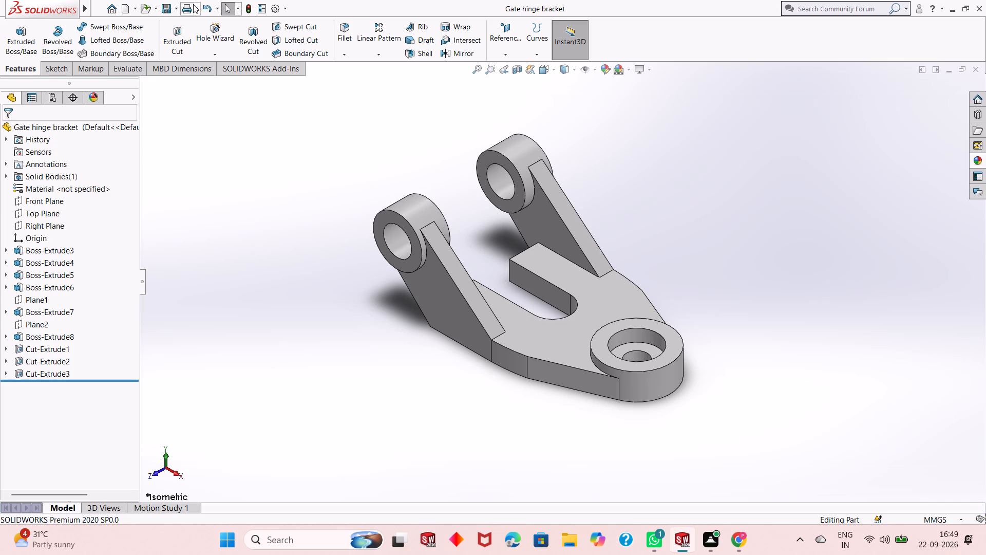
Save a copy of the bracket as an Adobe PDF named "Gate hinge bracket" in the Downloads folder.
{"action": "left_click", "coordinate": [176, 3]}
{"action": "left_click", "coordinate": [182, 36]}
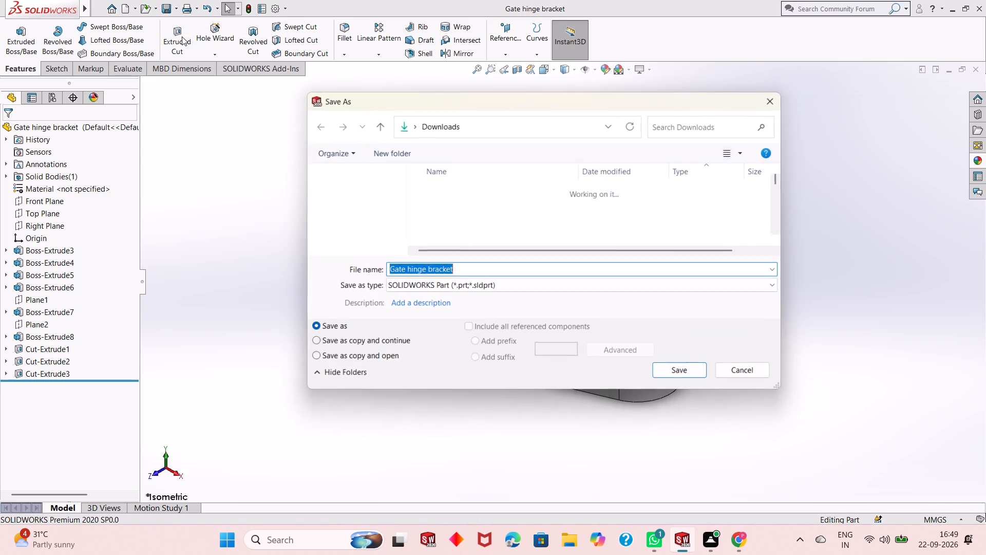
{"action": "left_click", "coordinate": [599, 283]}
{"action": "left_click", "coordinate": [578, 77]}
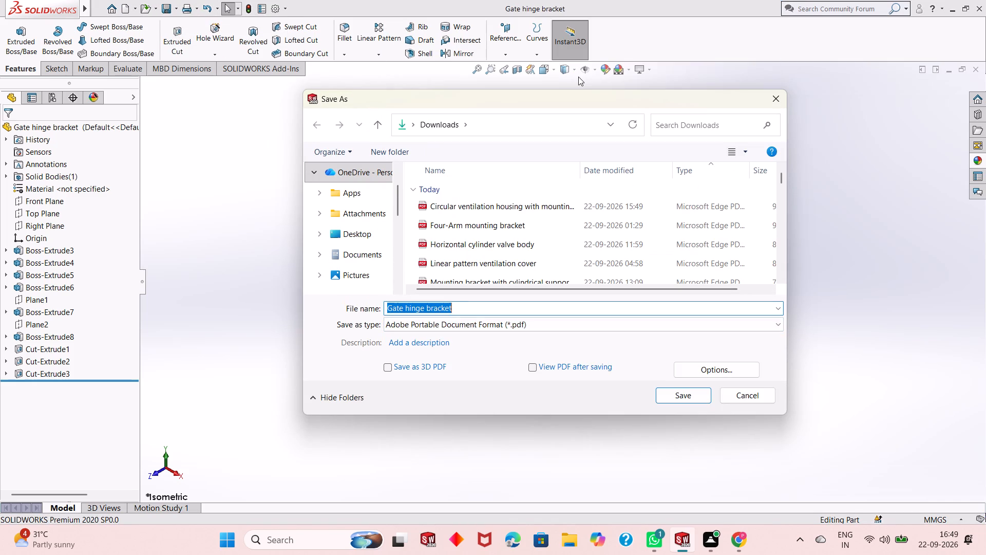
{"action": "left_click", "coordinate": [687, 396]}
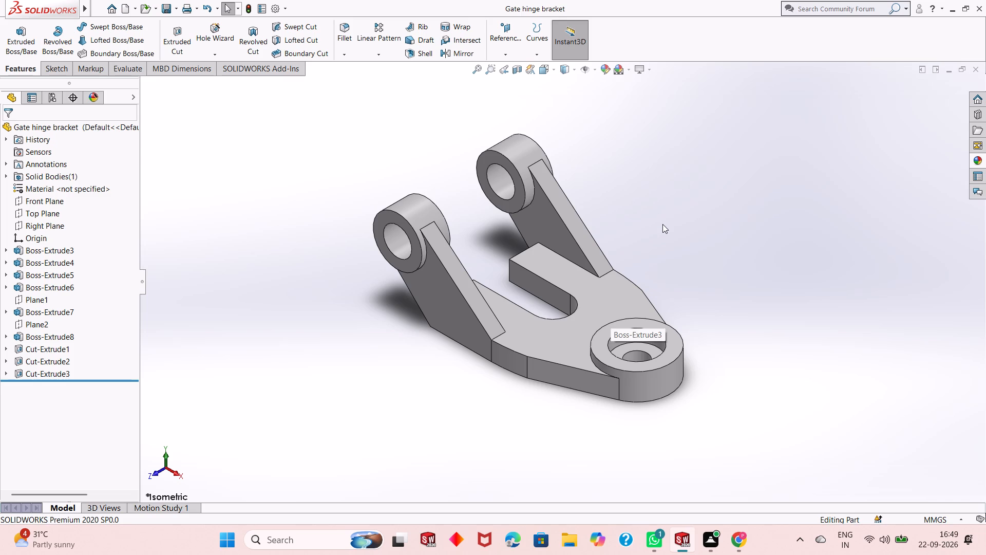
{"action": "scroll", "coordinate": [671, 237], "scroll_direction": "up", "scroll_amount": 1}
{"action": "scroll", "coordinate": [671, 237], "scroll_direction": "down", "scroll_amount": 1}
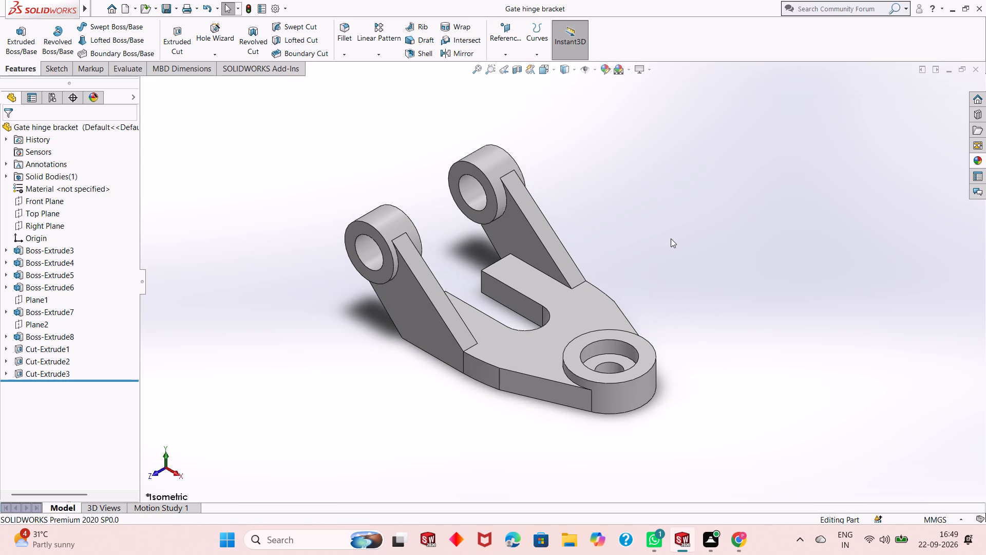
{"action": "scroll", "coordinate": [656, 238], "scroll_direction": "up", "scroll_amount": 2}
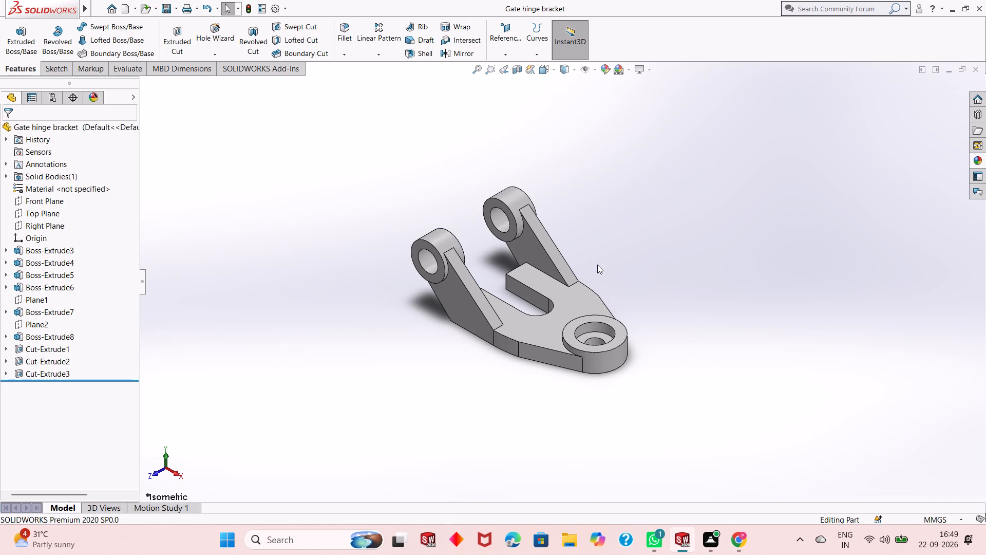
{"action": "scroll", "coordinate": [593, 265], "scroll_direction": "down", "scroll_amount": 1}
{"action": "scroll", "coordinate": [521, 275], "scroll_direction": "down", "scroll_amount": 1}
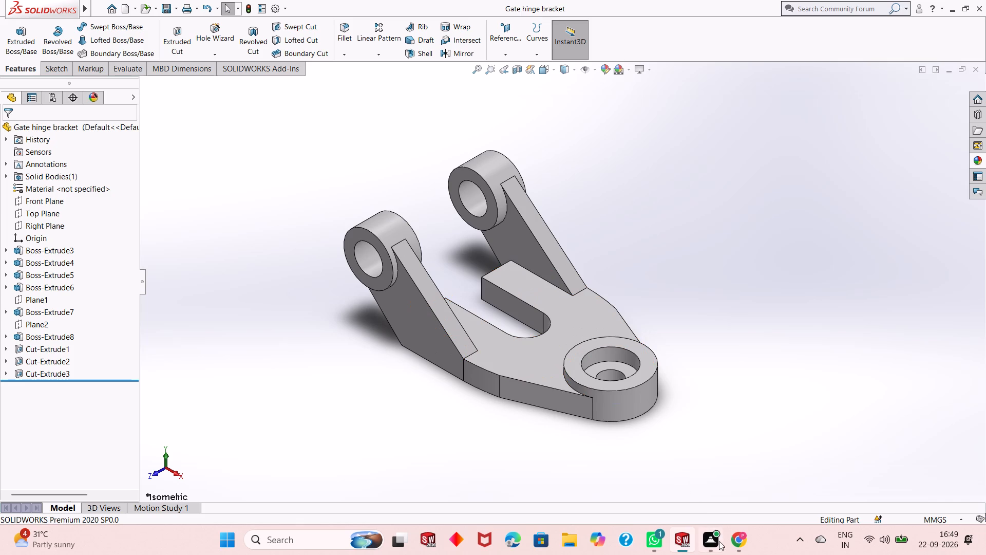